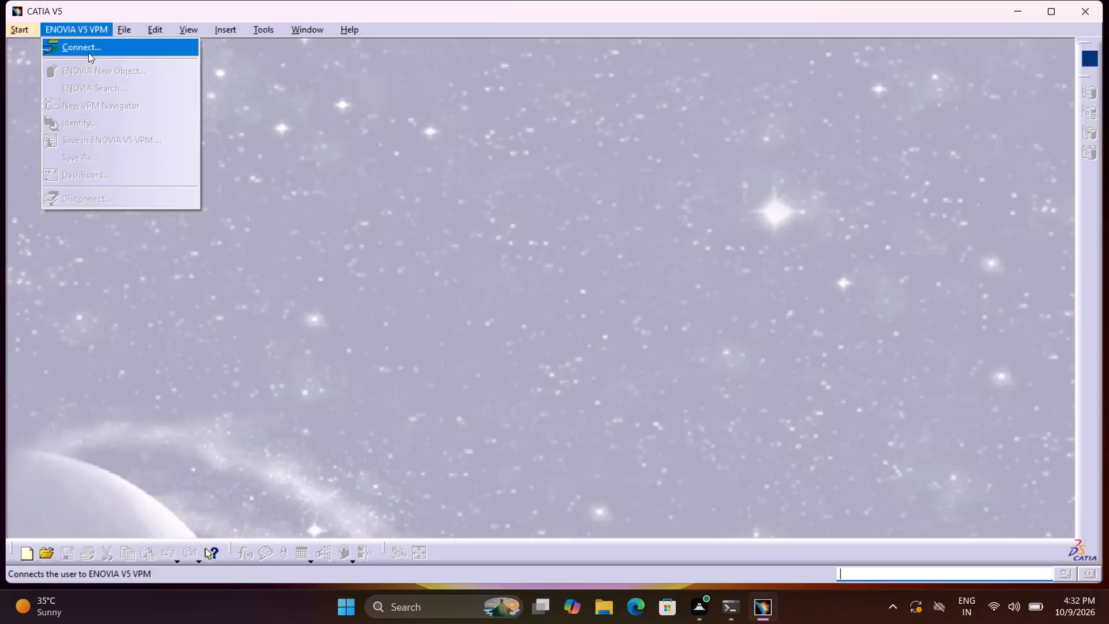
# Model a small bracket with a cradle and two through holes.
# Create a new Part Design part named "catia 17".
pyautogui.click(54, 58)
pyautogui.click(210, 66)
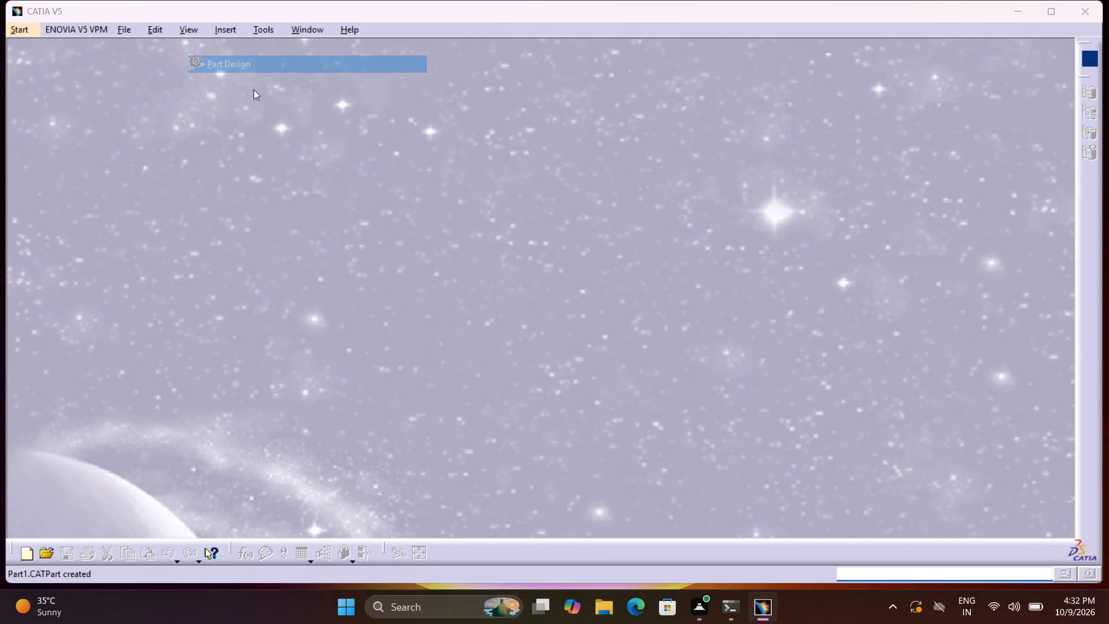
pyautogui.moveTo(375, 195); pyautogui.dragTo(230, 178)
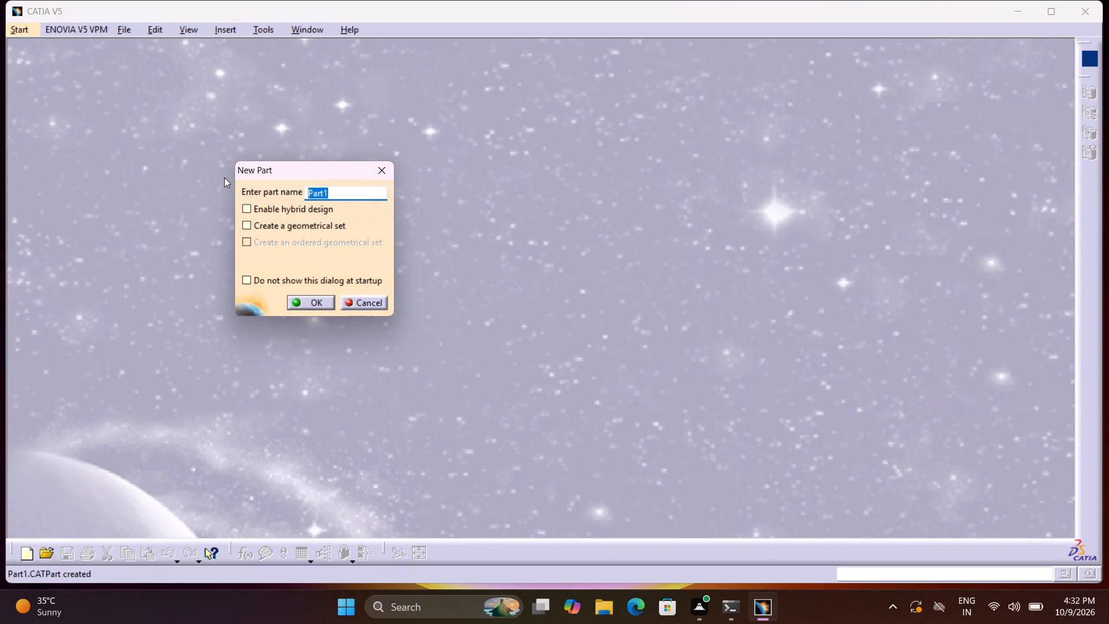
pyautogui.write('catia 17')
pyautogui.click(316, 303)
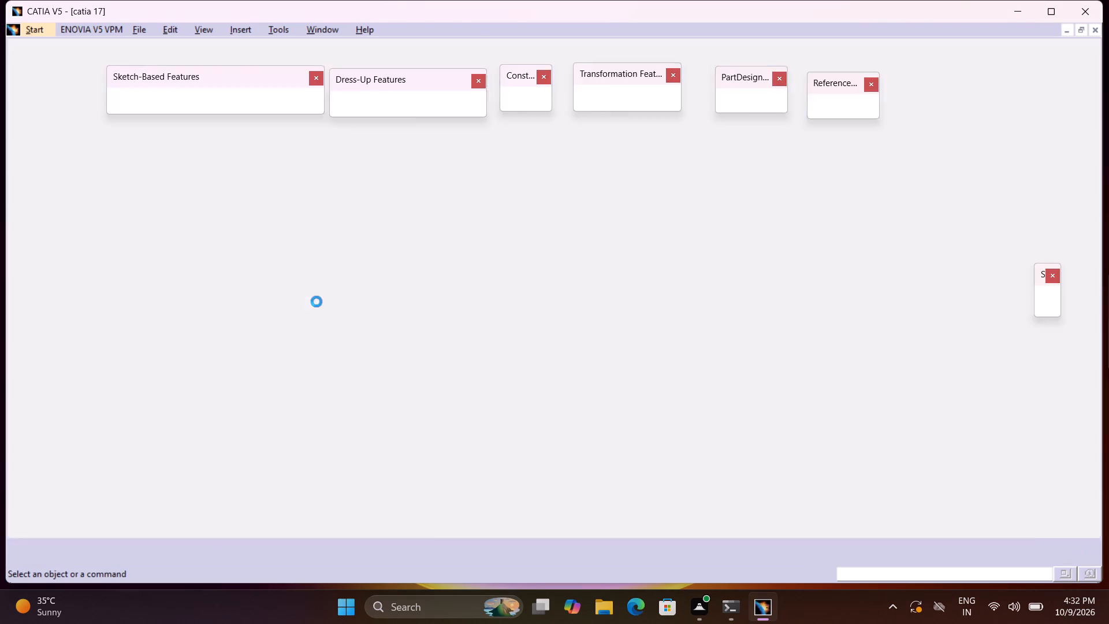
# Start a positioned sketch on the yz plane.
pyautogui.click(569, 556)
pyautogui.click(563, 556)
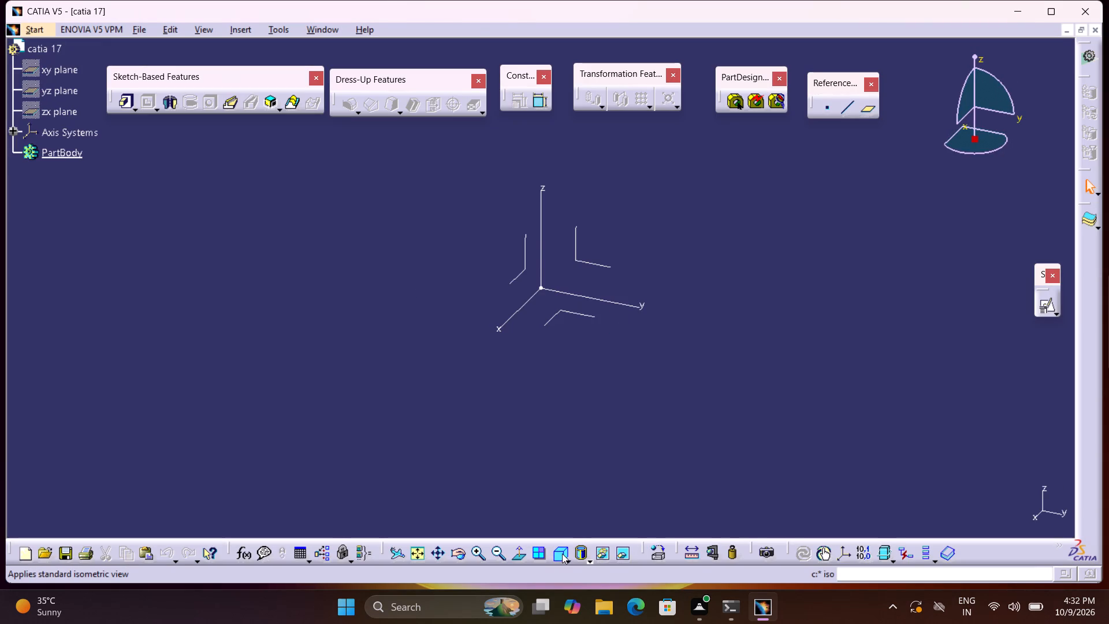
pyautogui.click(1056, 310)
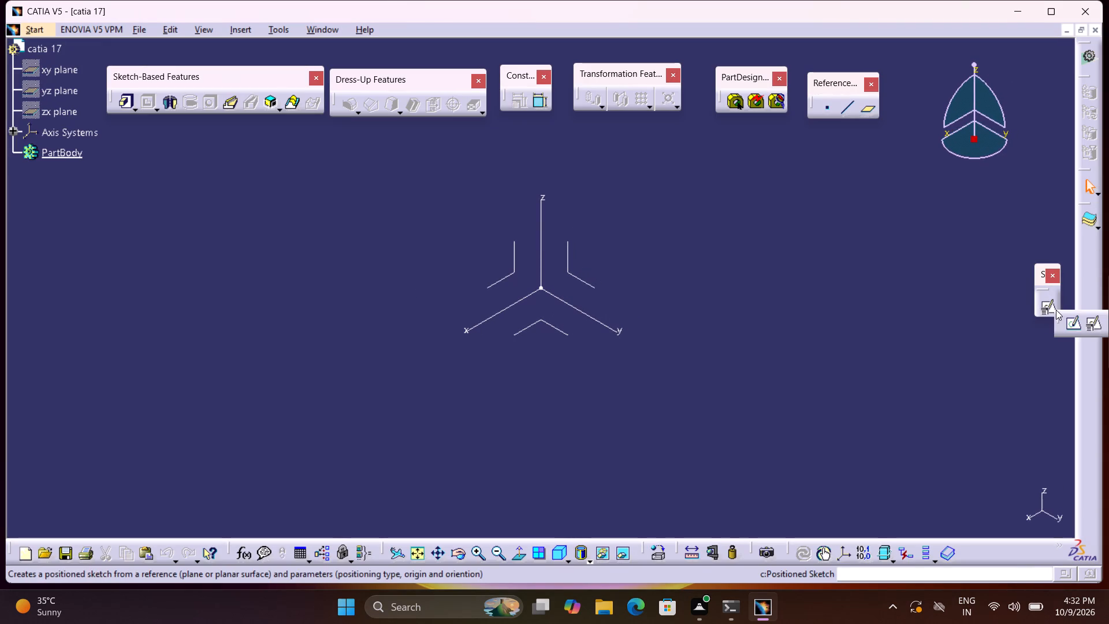
pyautogui.click(1089, 325)
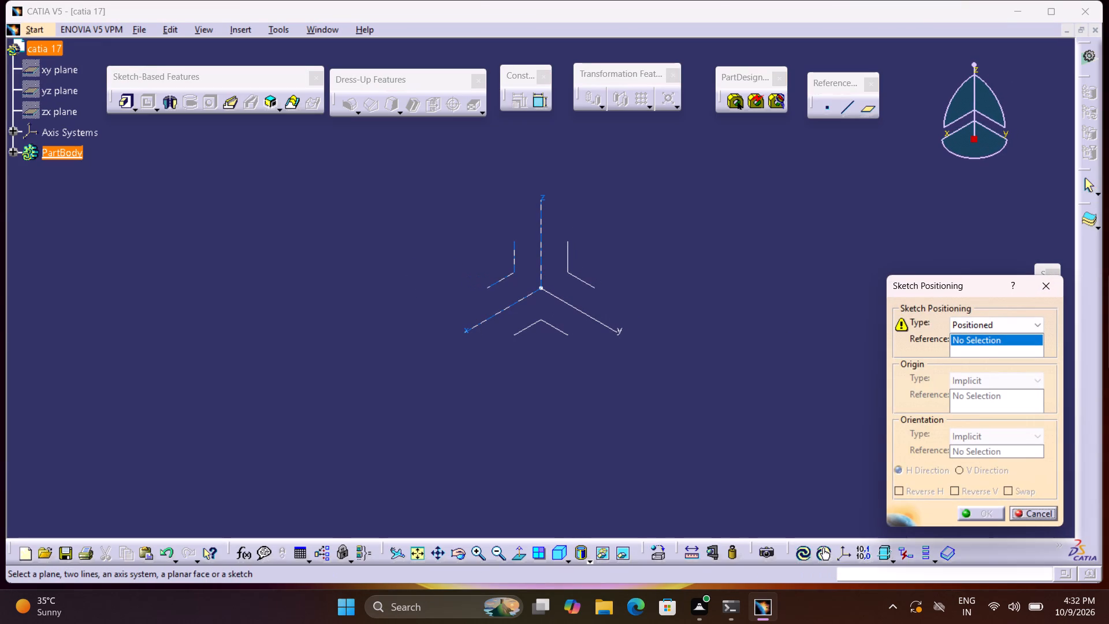
pyautogui.click(570, 271)
pyautogui.click(970, 511)
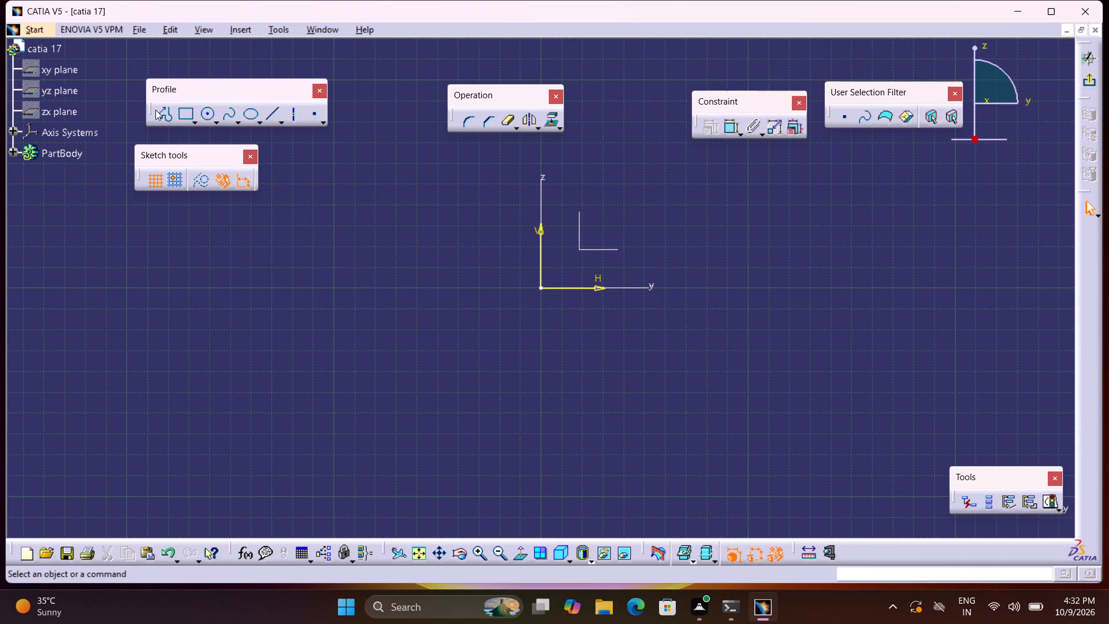
# Sketch a closed inverted-L profile from the origin, about 52 mm high and 110 mm wide, with a 12 mm leg and 9 mm flange.
pyautogui.click(155, 110)
pyautogui.click(167, 116)
pyautogui.moveTo(524, 269); pyautogui.dragTo(500, 328, button='middle')
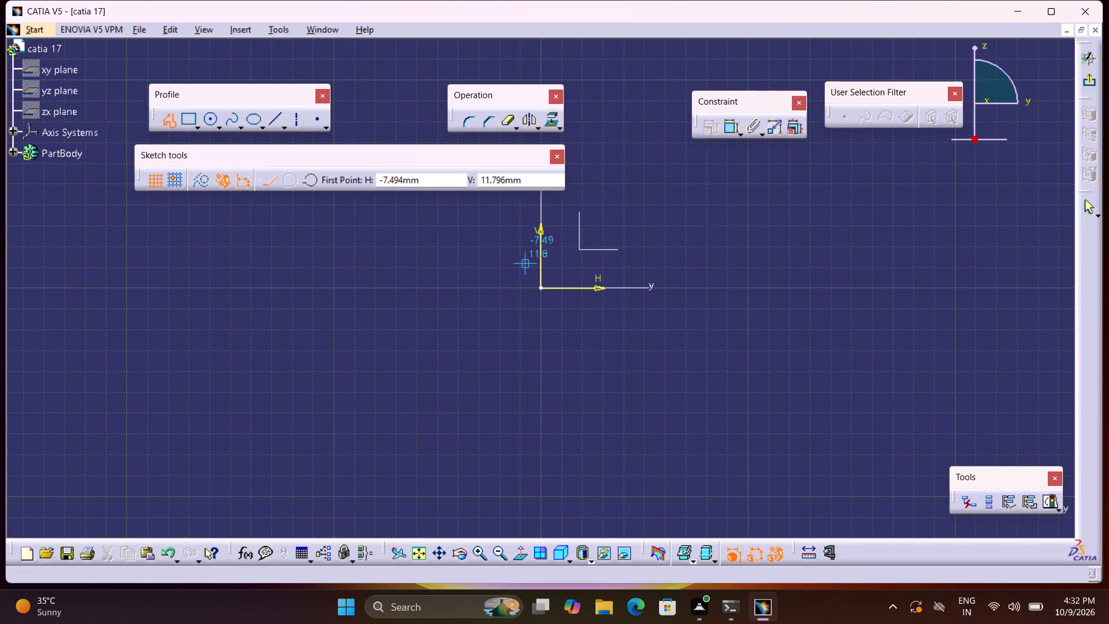
pyautogui.moveTo(500, 328); pyautogui.dragTo(446, 361, button='middle')
pyautogui.click(464, 380)
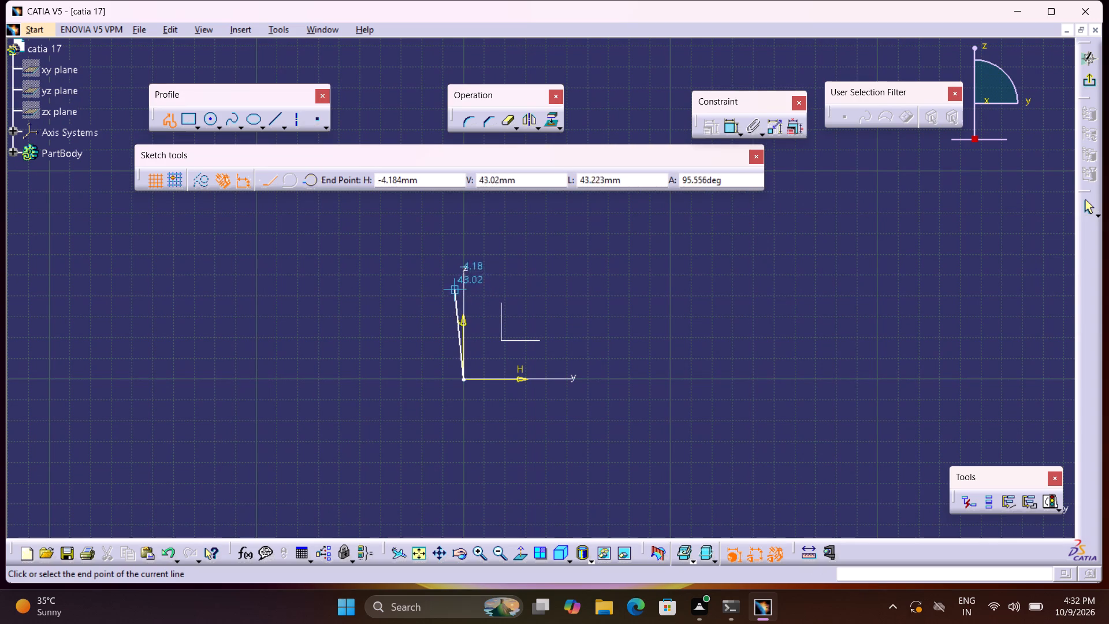
pyautogui.click(464, 270)
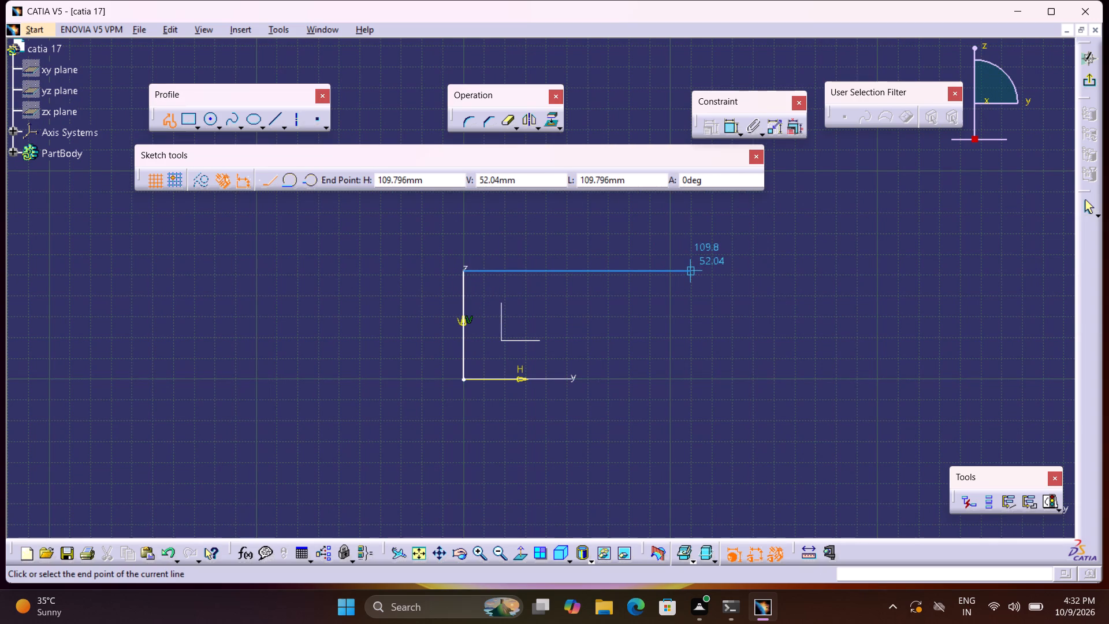
pyautogui.click(692, 272)
pyautogui.click(693, 289)
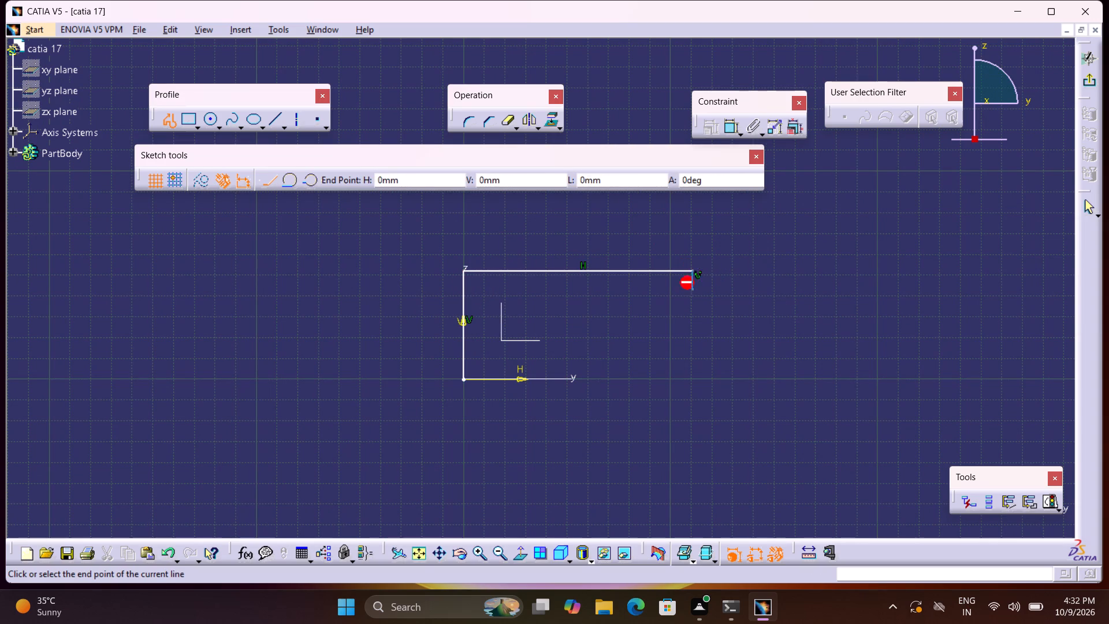
pyautogui.click(488, 290)
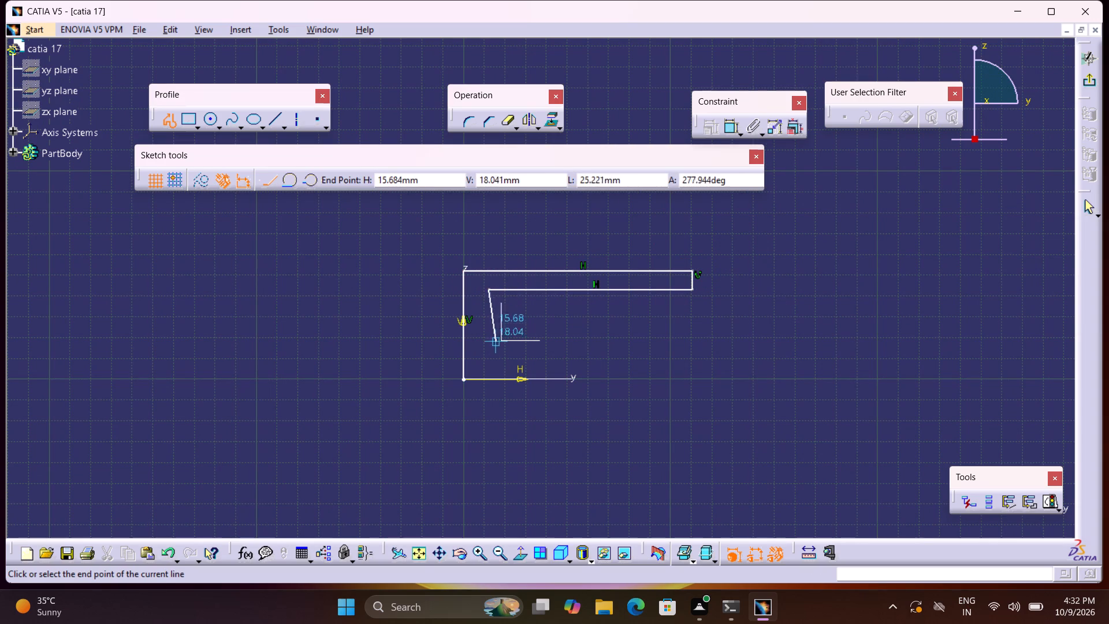
pyautogui.click(486, 378)
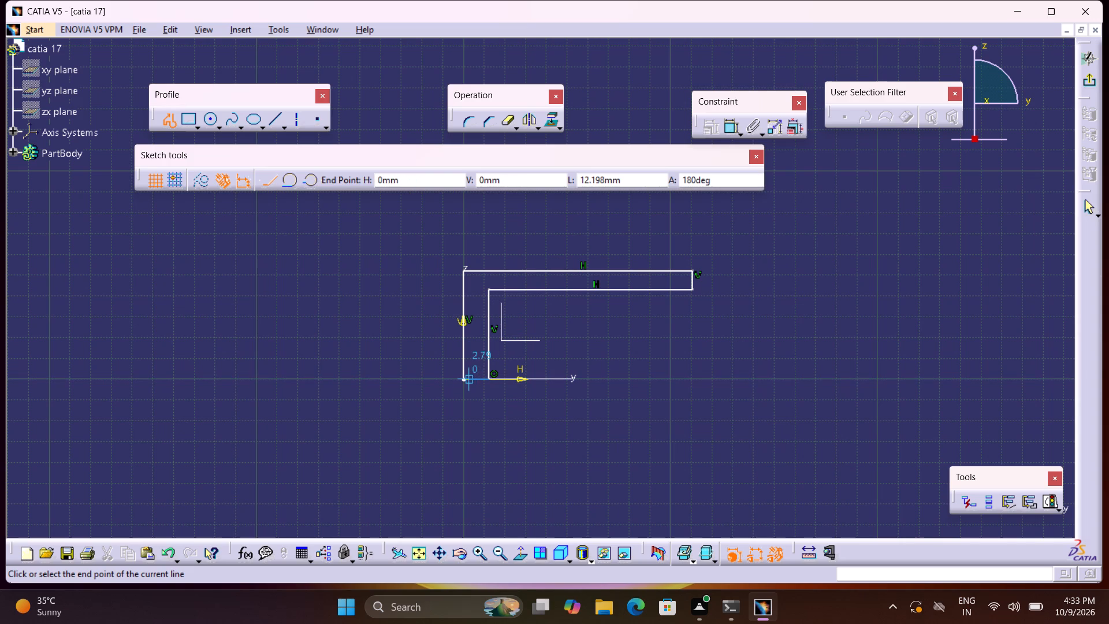
pyautogui.click(465, 378)
# Dimension the profile's top horizontal edge and set its length to 50 mm.
pyautogui.doubleClick(732, 125)
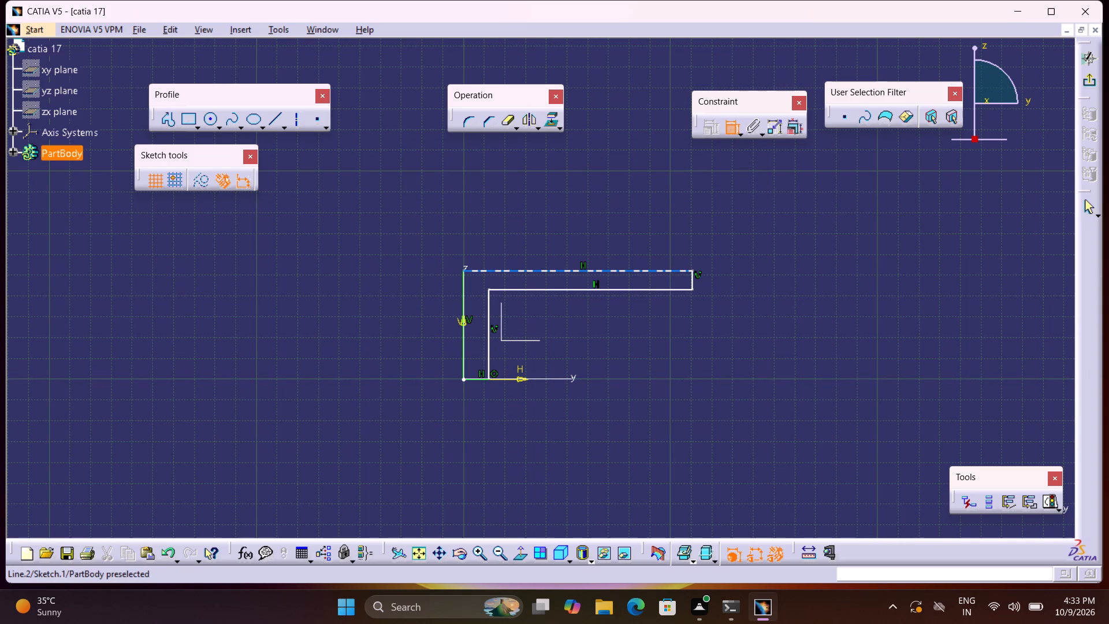
pyautogui.click(516, 268)
pyautogui.click(517, 237)
pyautogui.doubleClick(527, 235)
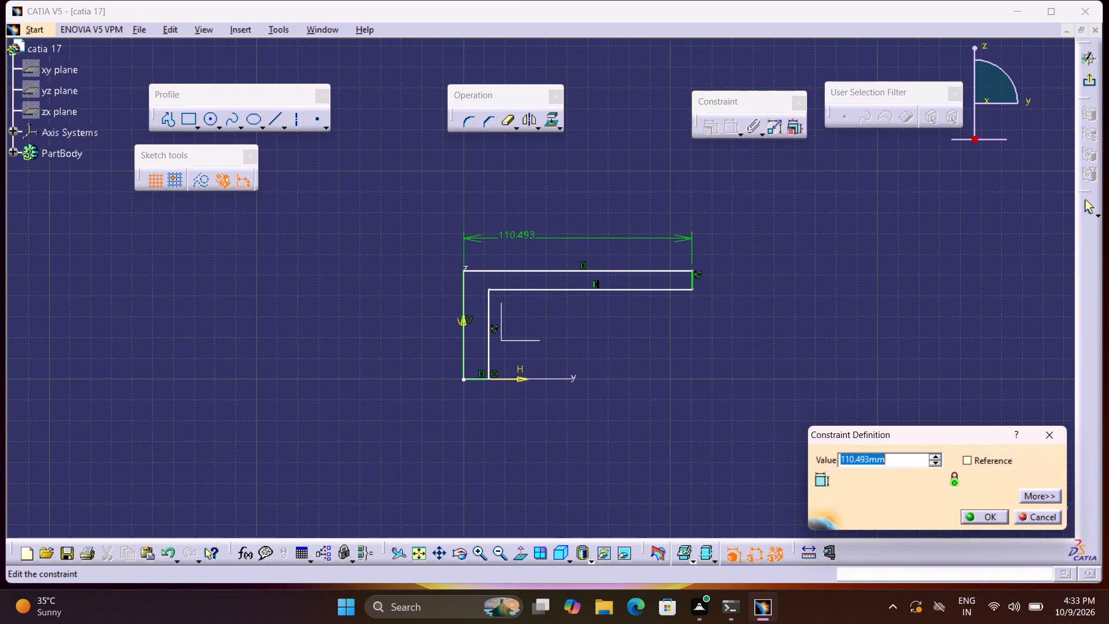
pyautogui.press('5')
pyautogui.press('0')
pyautogui.press('Return')
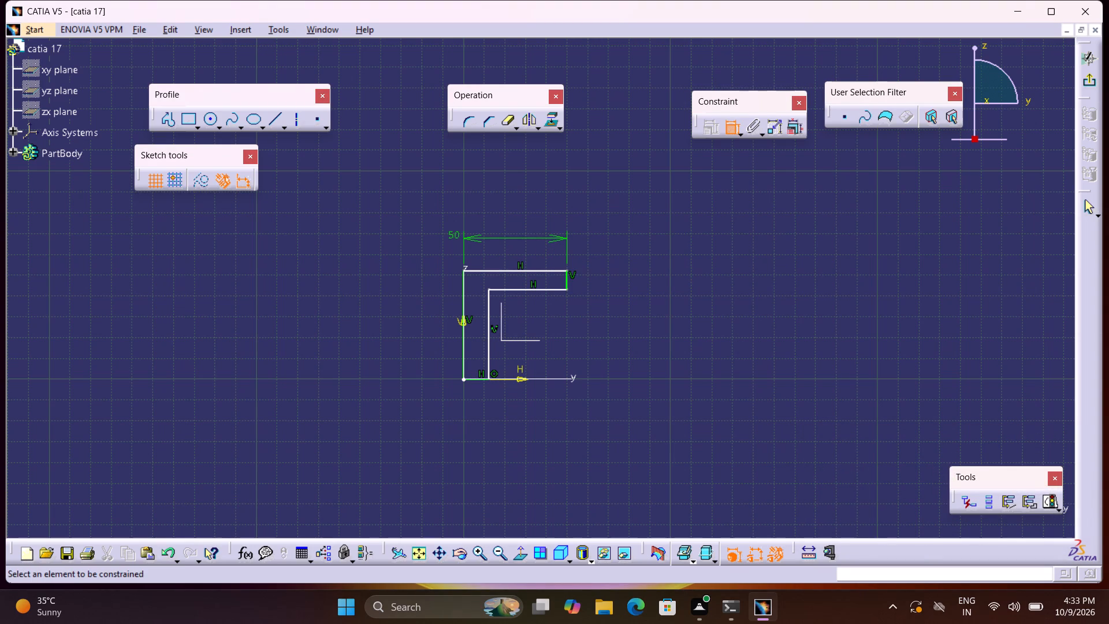
# Dimension the short vertical end edge of the flange and set it to 6 mm.
pyautogui.click(567, 280)
pyautogui.click(610, 287)
pyautogui.doubleClick(616, 283)
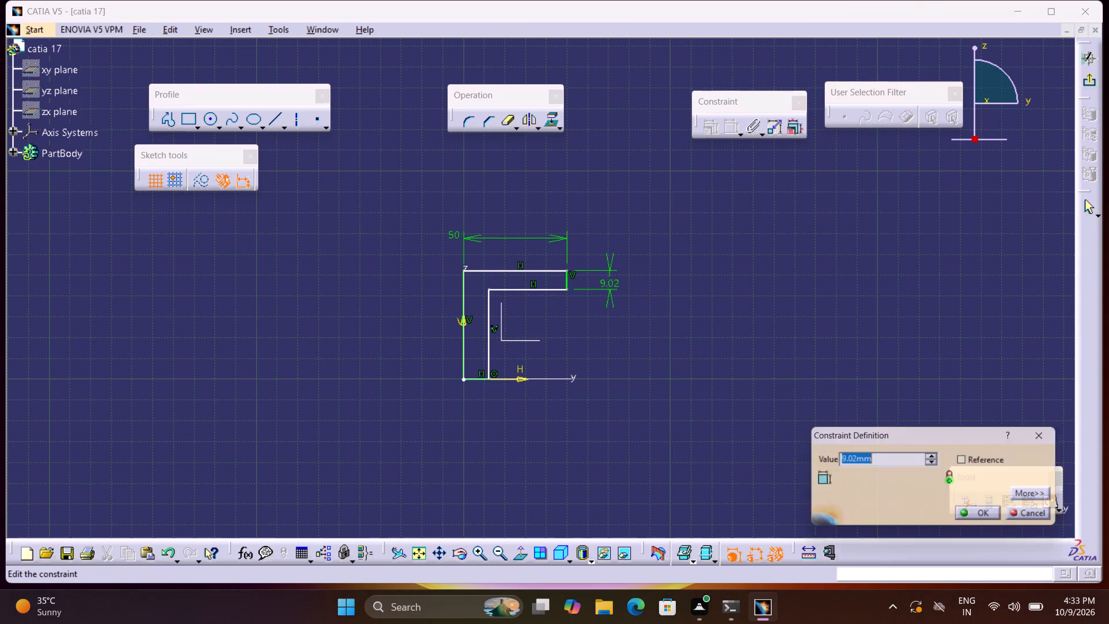
pyautogui.press('6')
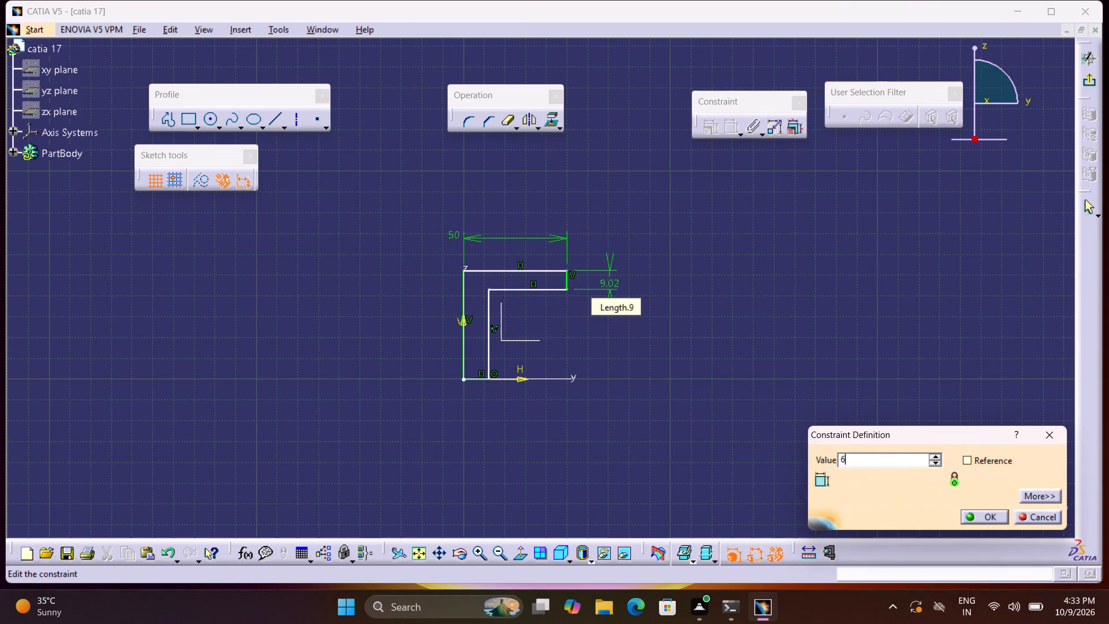
pyautogui.press('Return')
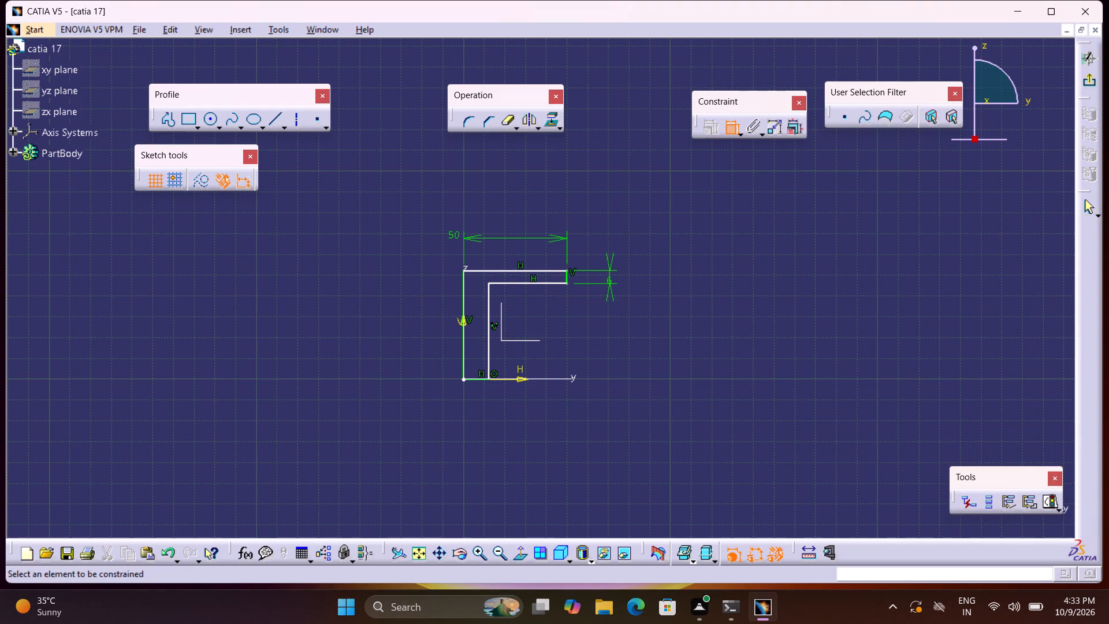
# Dimension the vertical leg's width between the V axis and its inner edge, setting it to 8 mm.
pyautogui.click(463, 337)
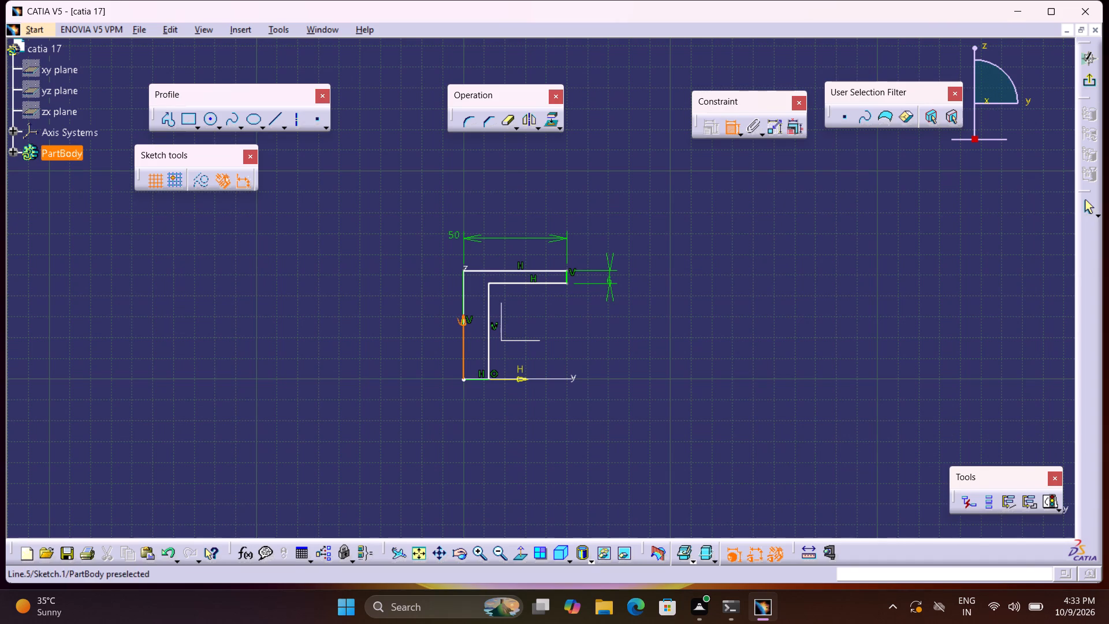
pyautogui.click(488, 353)
pyautogui.click(477, 430)
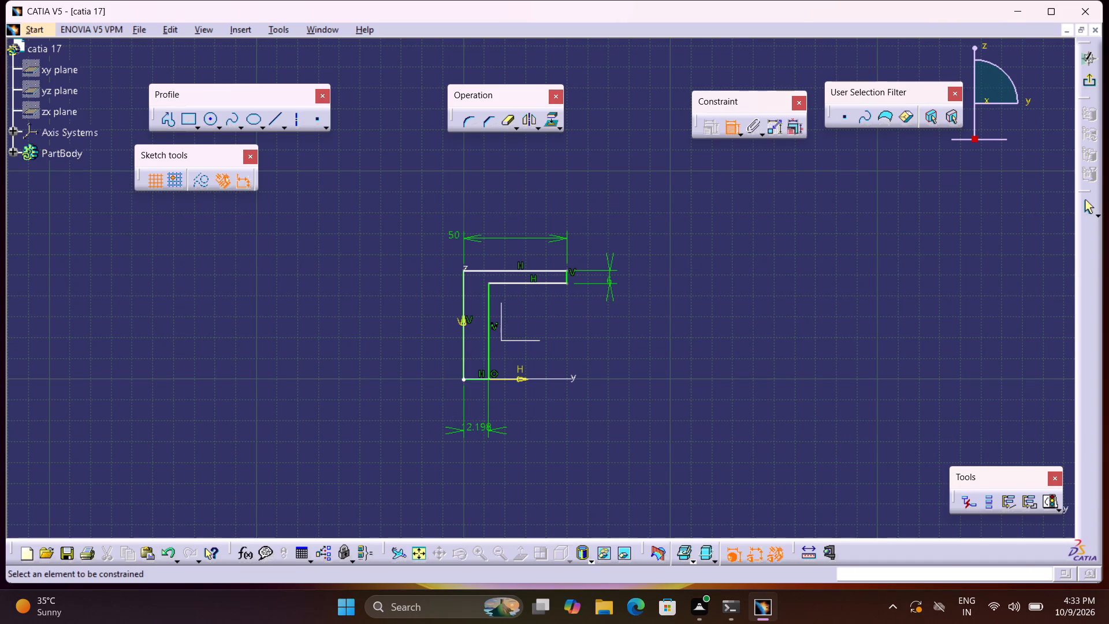
pyautogui.doubleClick(477, 426)
pyautogui.press('8')
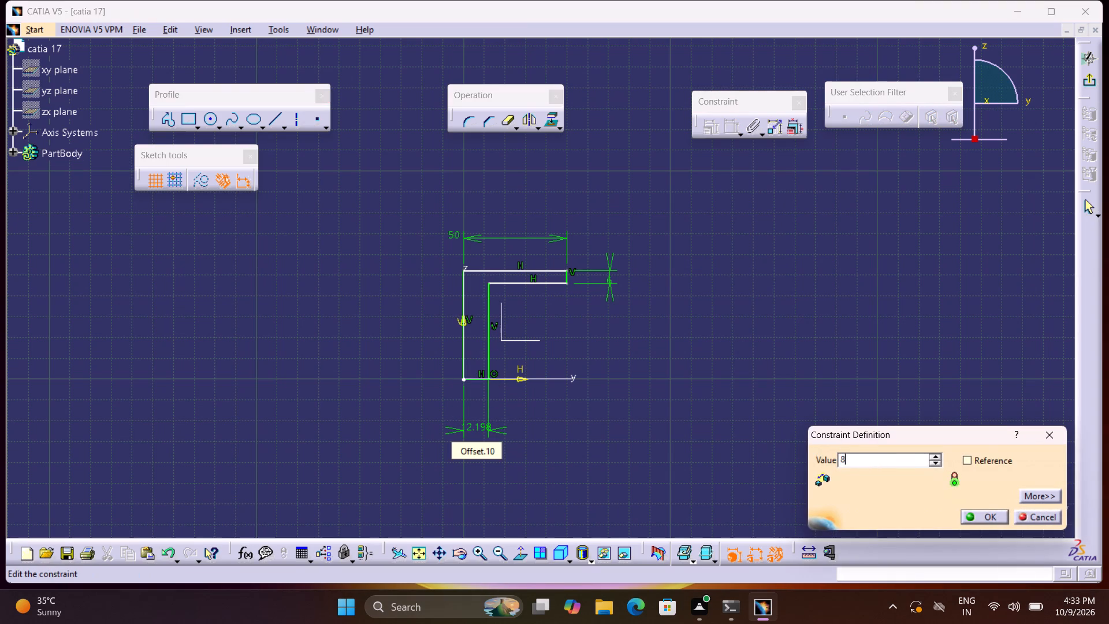
pyautogui.press('Return')
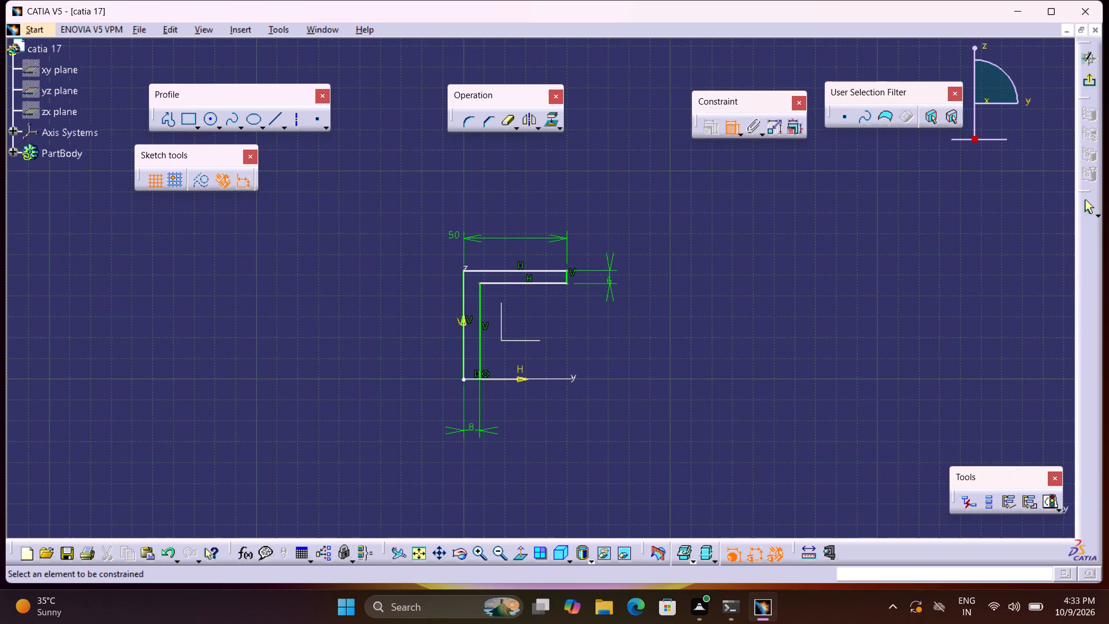
# Dimension the overall height from the H axis to the top edge as 25 mm and exit the sketch.
pyautogui.click(483, 268)
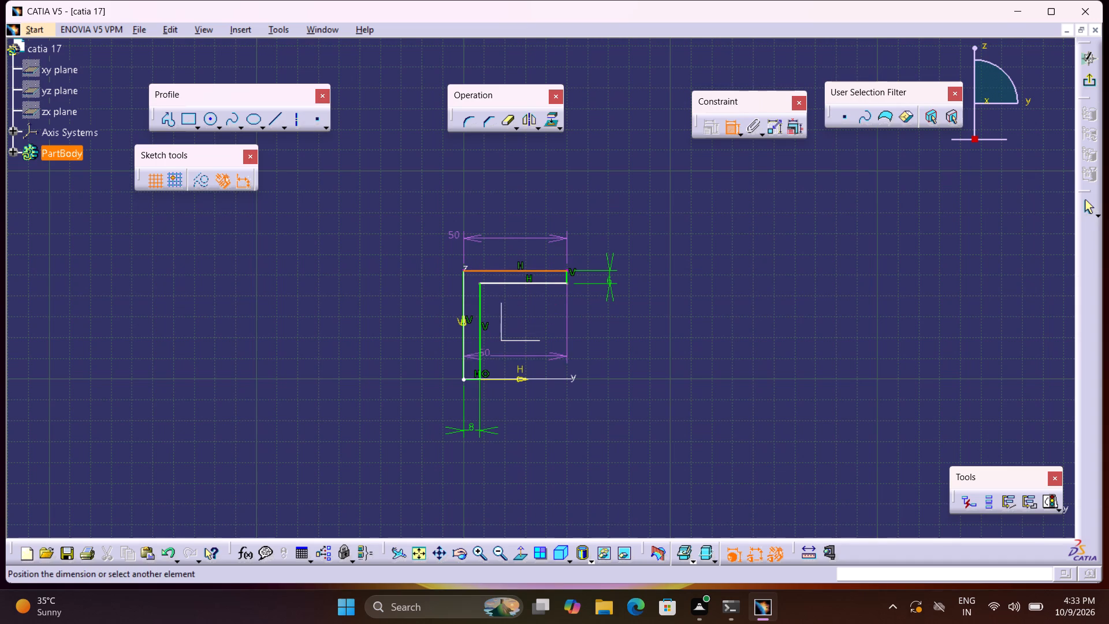
pyautogui.click(474, 377)
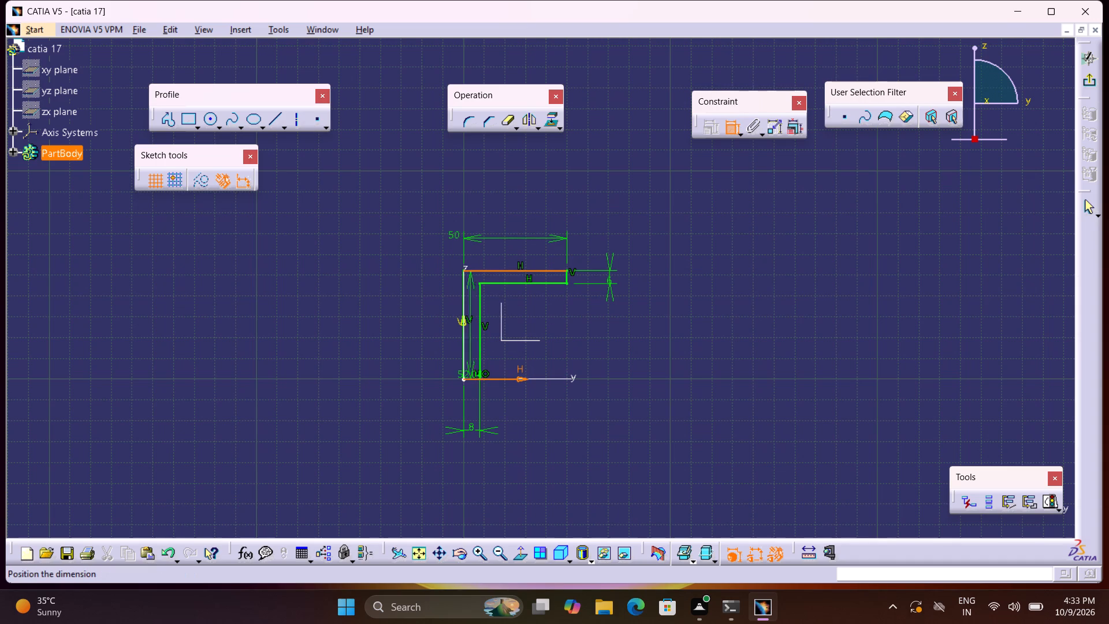
pyautogui.click(409, 359)
pyautogui.doubleClick(407, 358)
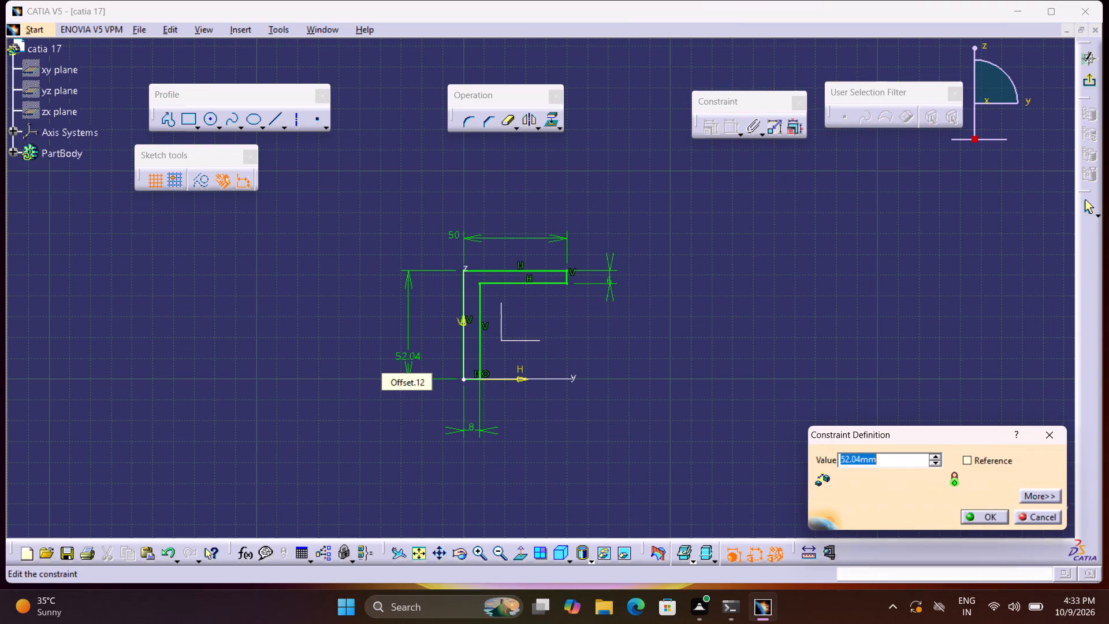
pyautogui.write('25')
pyautogui.press('Return')
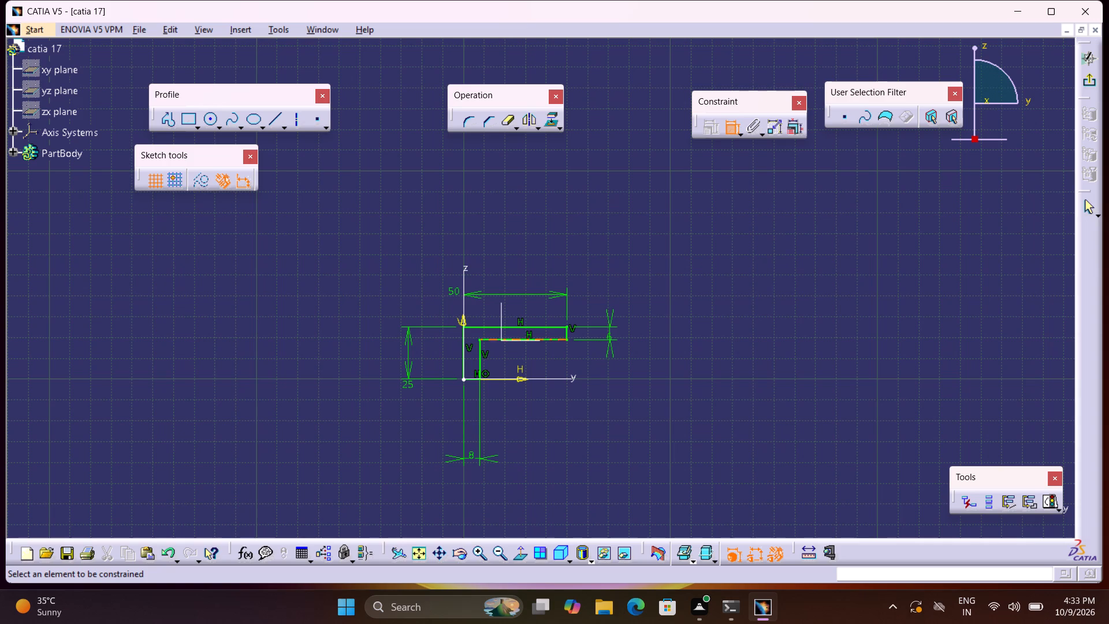
pyautogui.click(1086, 74)
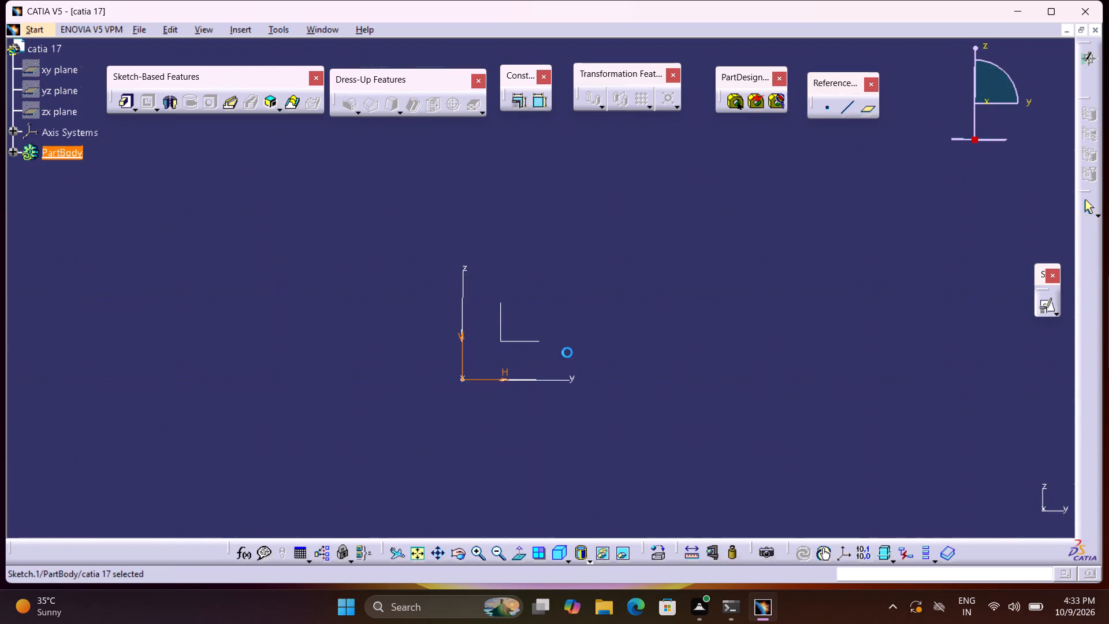
# Pad the L-shaped sketch with mirrored extent and a length of 124/2 mm.
pyautogui.click(127, 103)
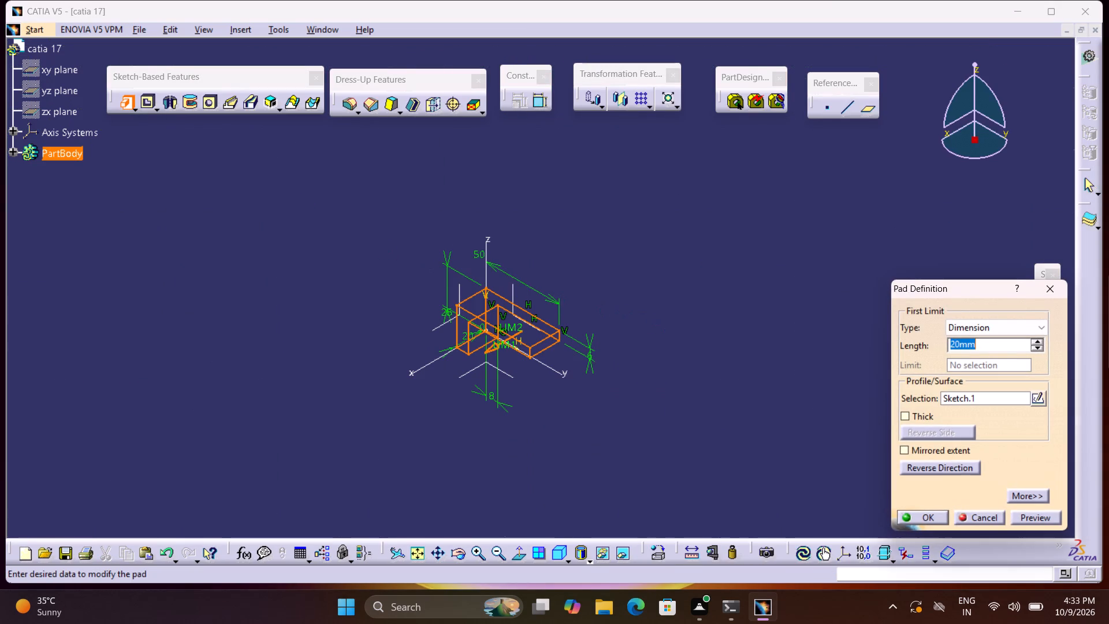
pyautogui.click(906, 450)
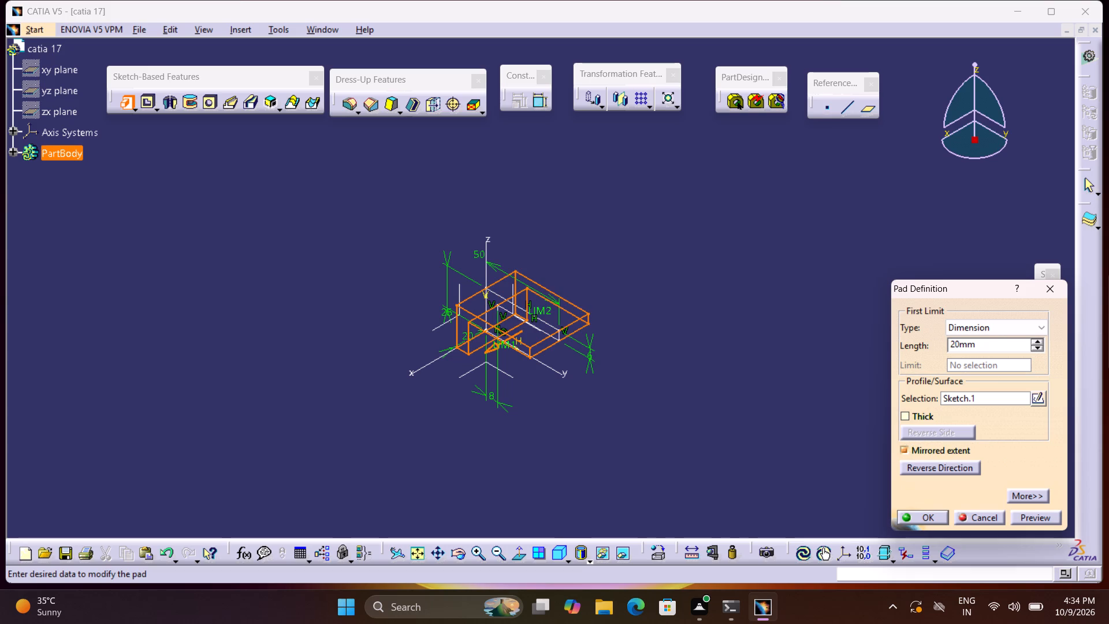
pyautogui.moveTo(977, 344); pyautogui.dragTo(887, 366)
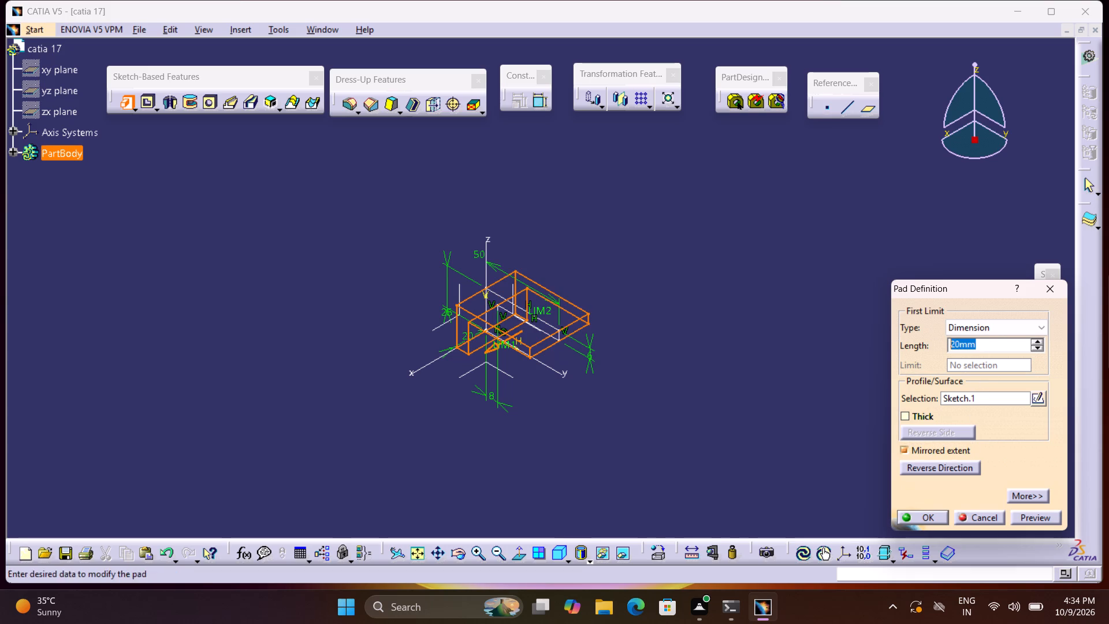
pyautogui.moveTo(887, 366); pyautogui.dragTo(882, 366)
pyautogui.write('124/')
pyautogui.press('2')
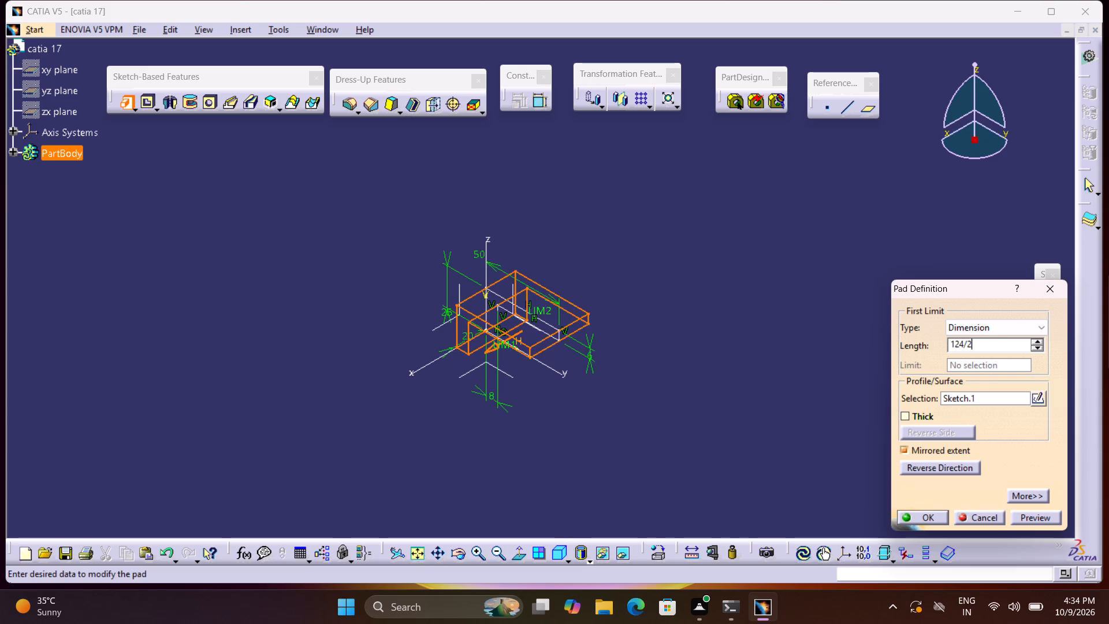
pyautogui.press('Return')
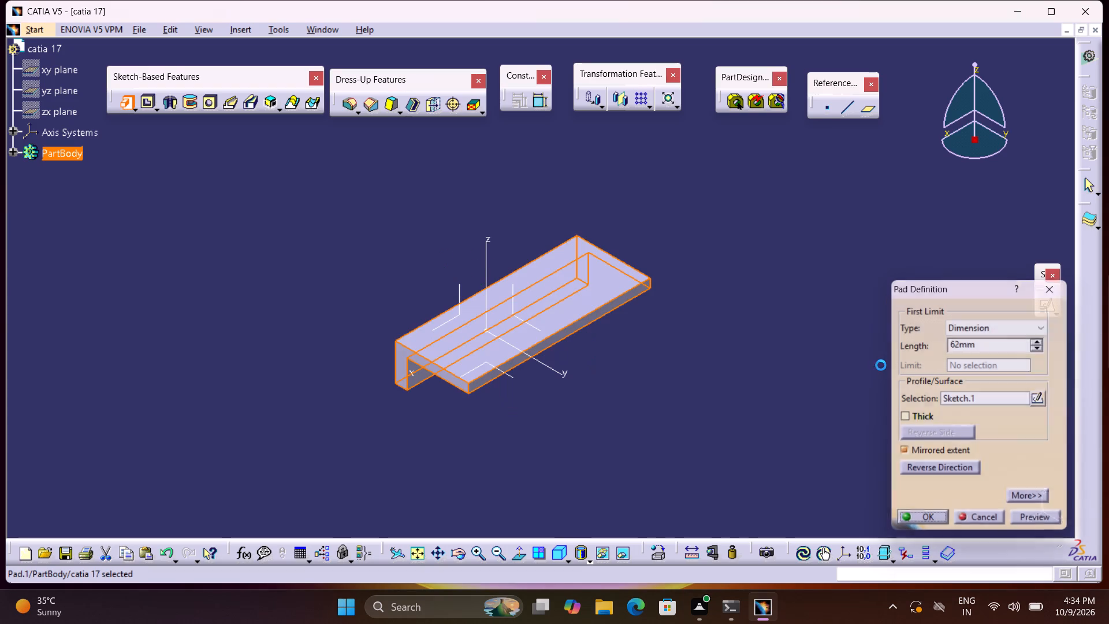
pyautogui.click(881, 365)
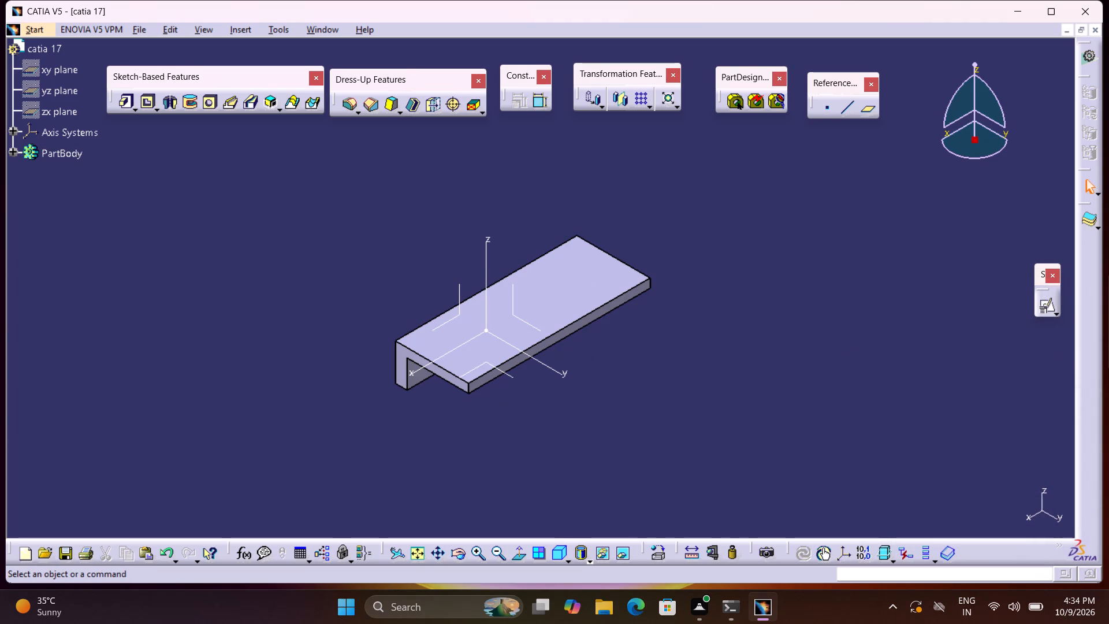
# Reopen the L-shaped pad's definition to check its length and mirrored extent settings.
pyautogui.doubleClick(586, 313)
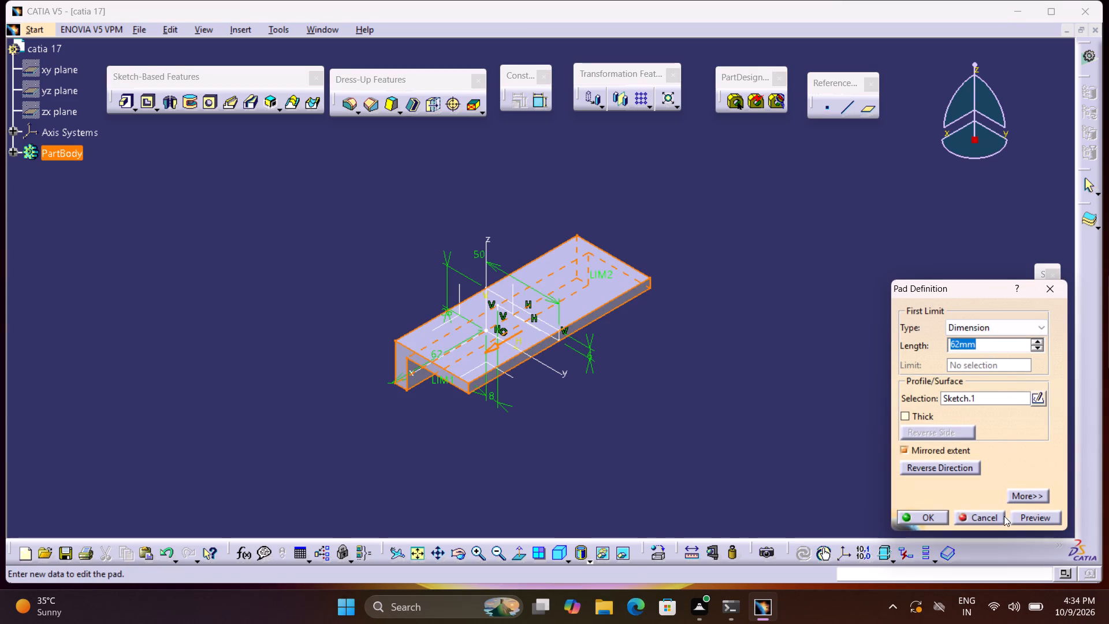
pyautogui.click(942, 514)
pyautogui.click(732, 402)
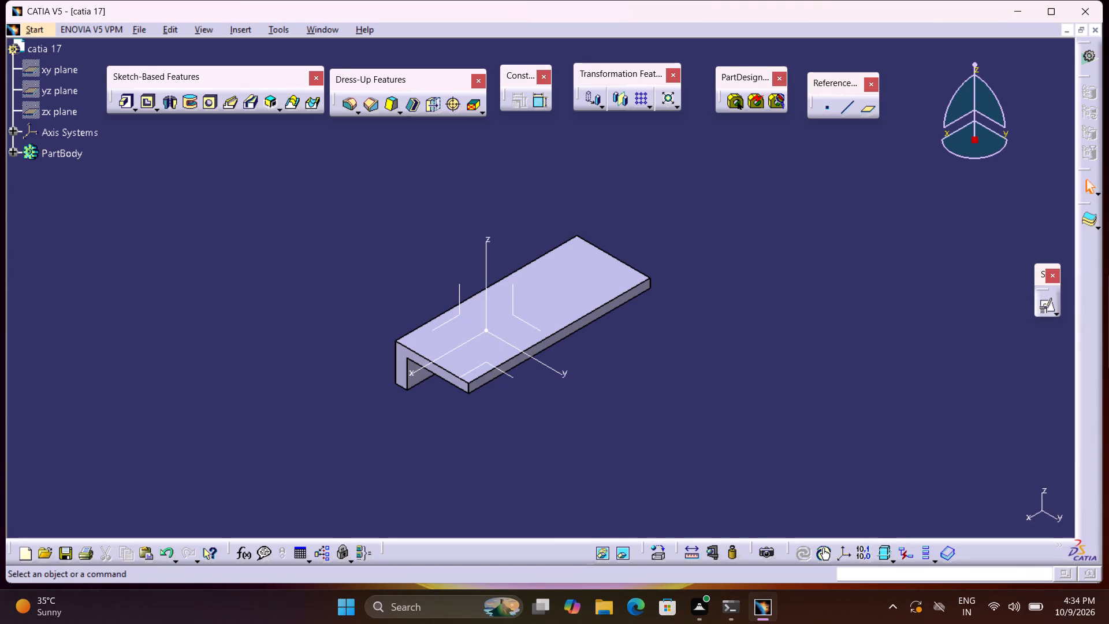
# Create a positioned sketch on the vertical leg's outer face and draw a circle about 17 mm in radius centred on the origin.
pyautogui.click(1045, 309)
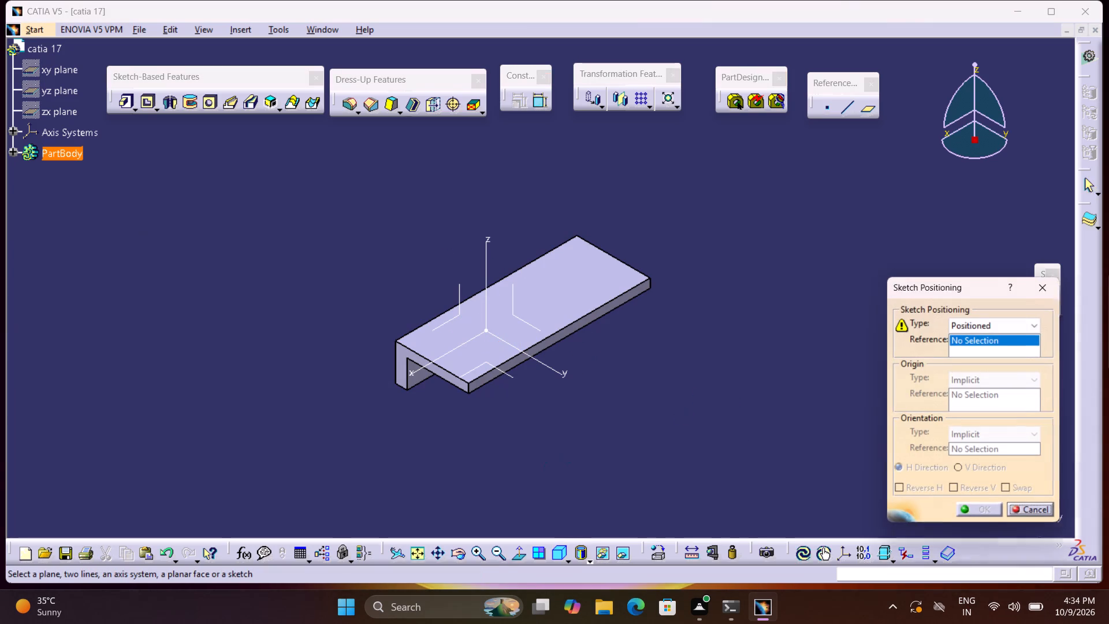
pyautogui.moveTo(537, 430); pyautogui.dragTo(773, 320, button='middle')
pyautogui.moveTo(561, 420); pyautogui.dragTo(773, 321, button='right')
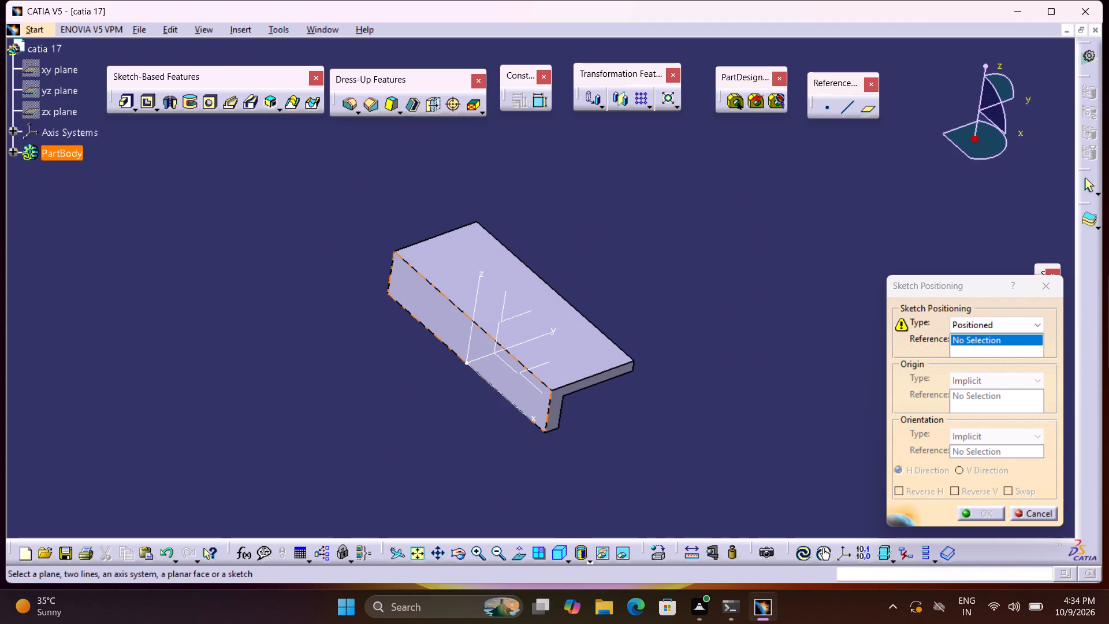
pyautogui.click(535, 410)
pyautogui.click(972, 514)
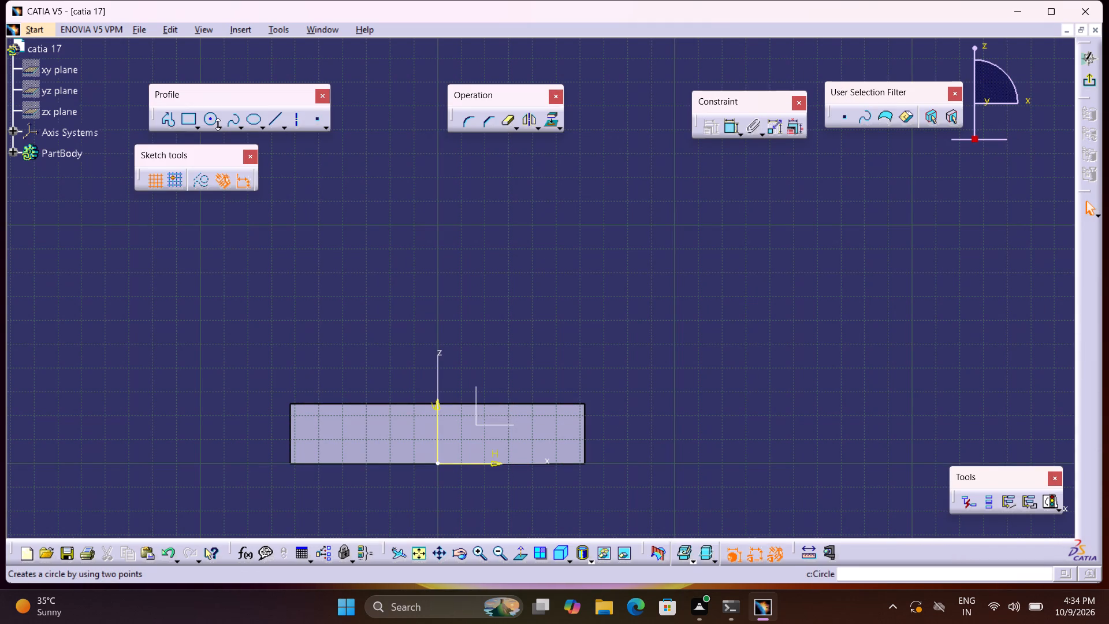
pyautogui.click(207, 121)
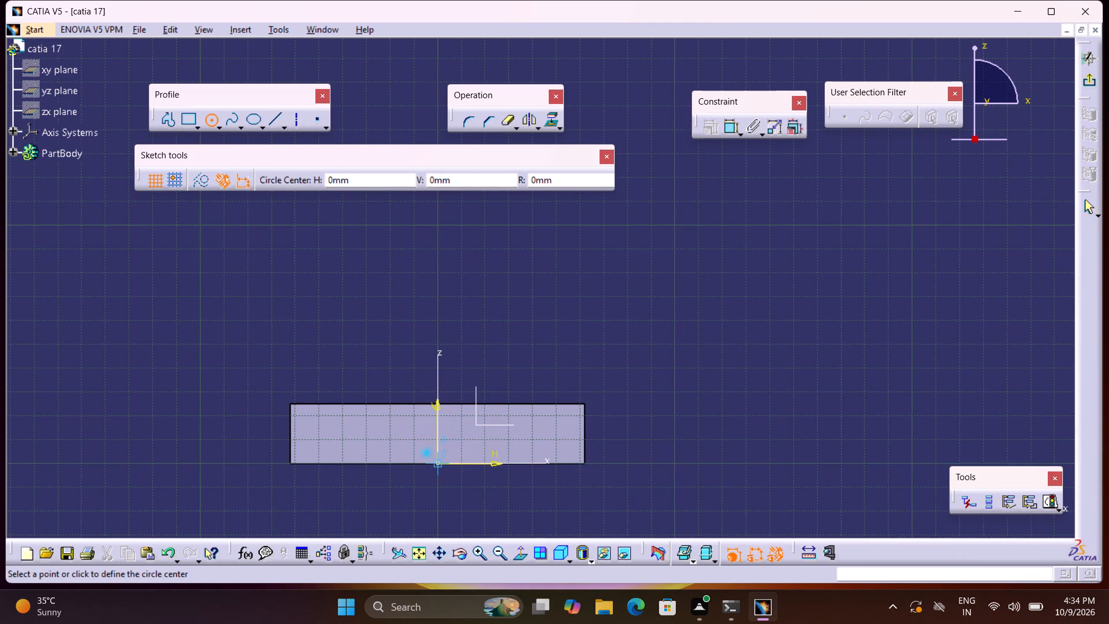
pyautogui.click(440, 466)
pyautogui.click(474, 480)
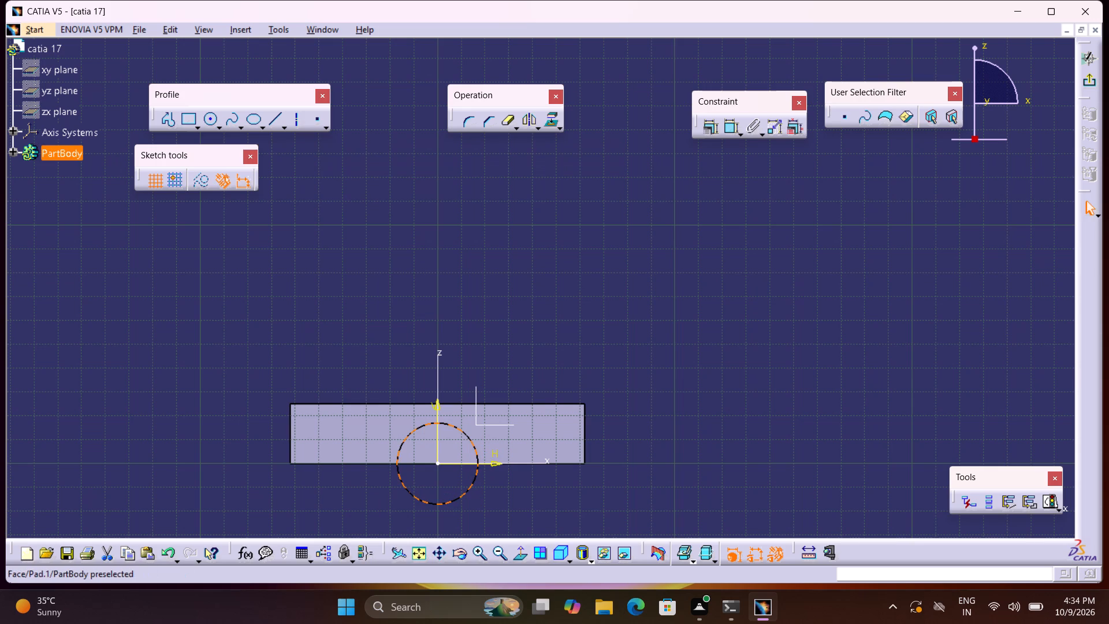
# Dimension the circle's radius, set it to 15 mm and exit the sketch.
pyautogui.click(727, 119)
pyautogui.click(646, 288)
pyautogui.doubleClick(663, 280)
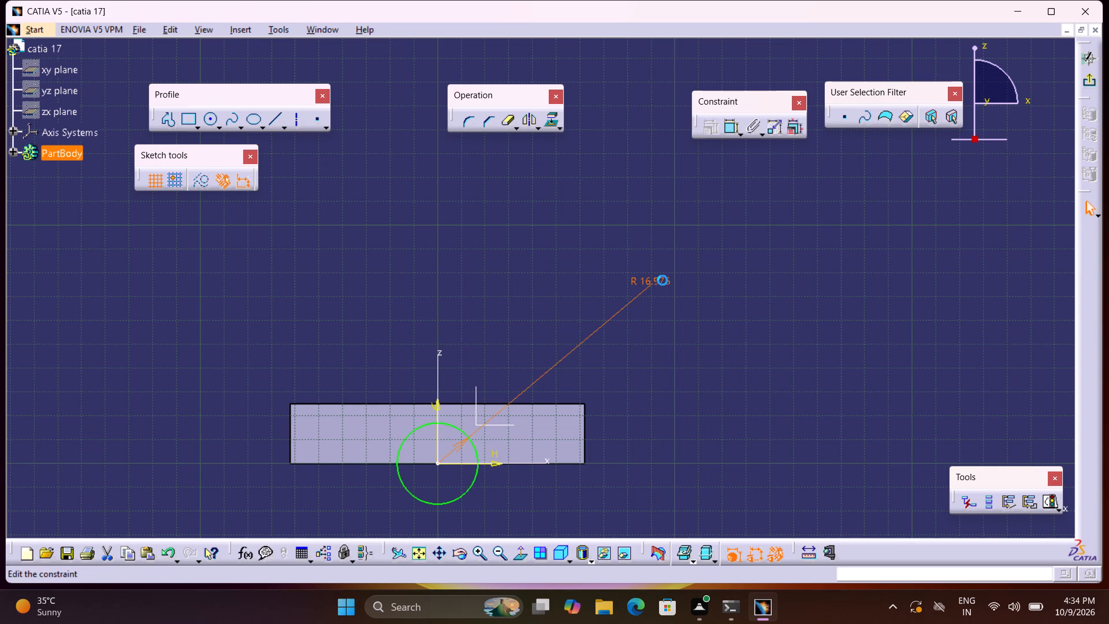
pyautogui.press('1')
pyautogui.press('5')
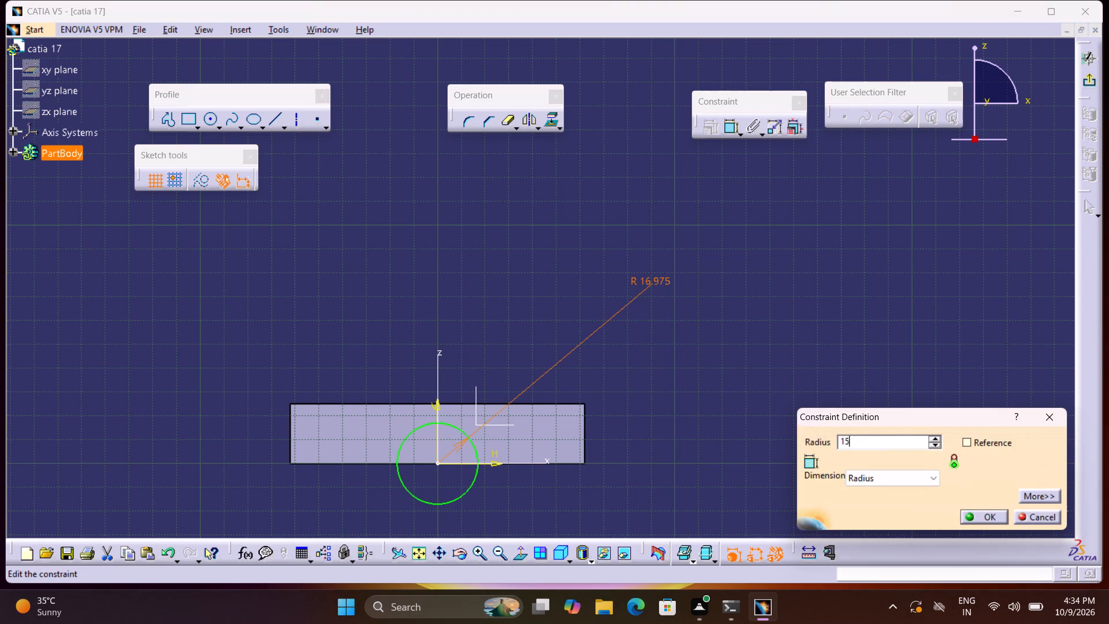
pyautogui.press('Return')
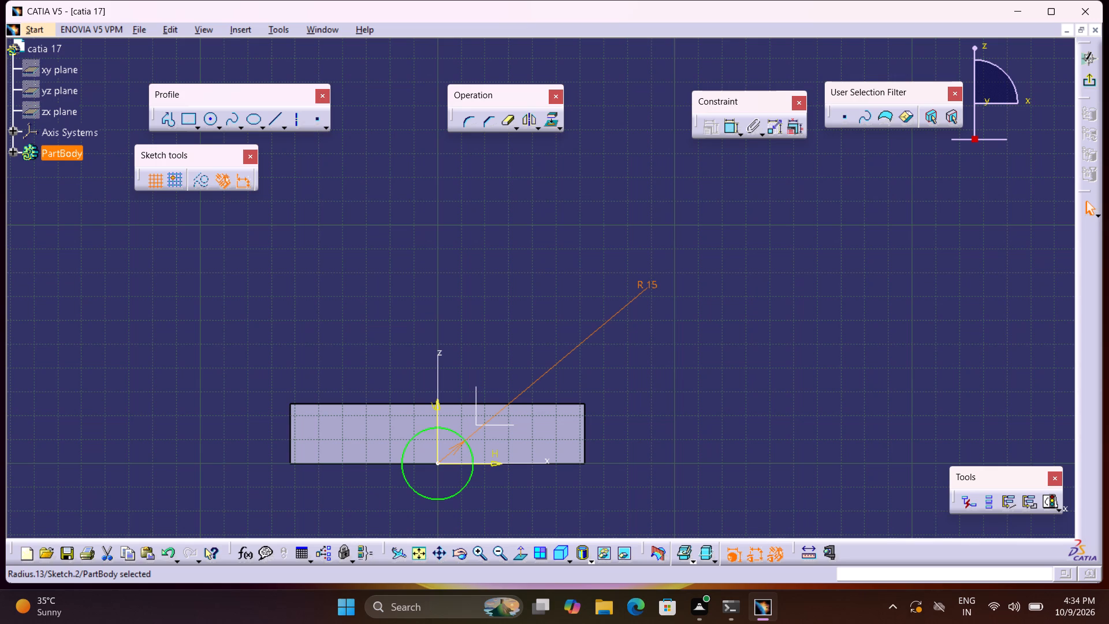
pyautogui.click(1089, 88)
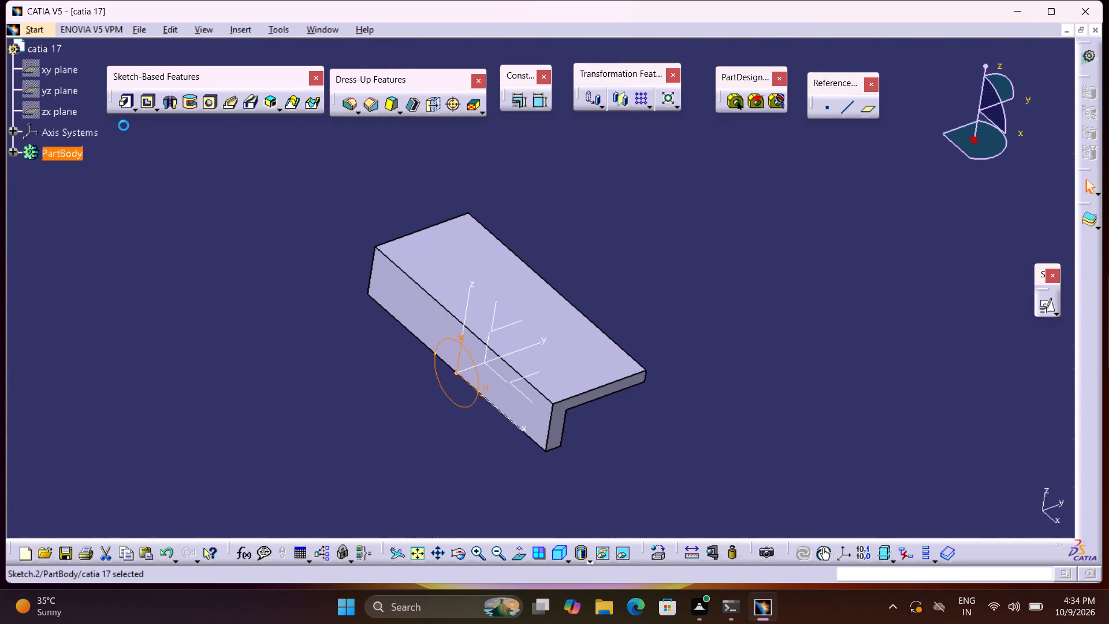
# Pocket the circle sketch through the vertical leg using the Up to next limit.
pyautogui.click(151, 97)
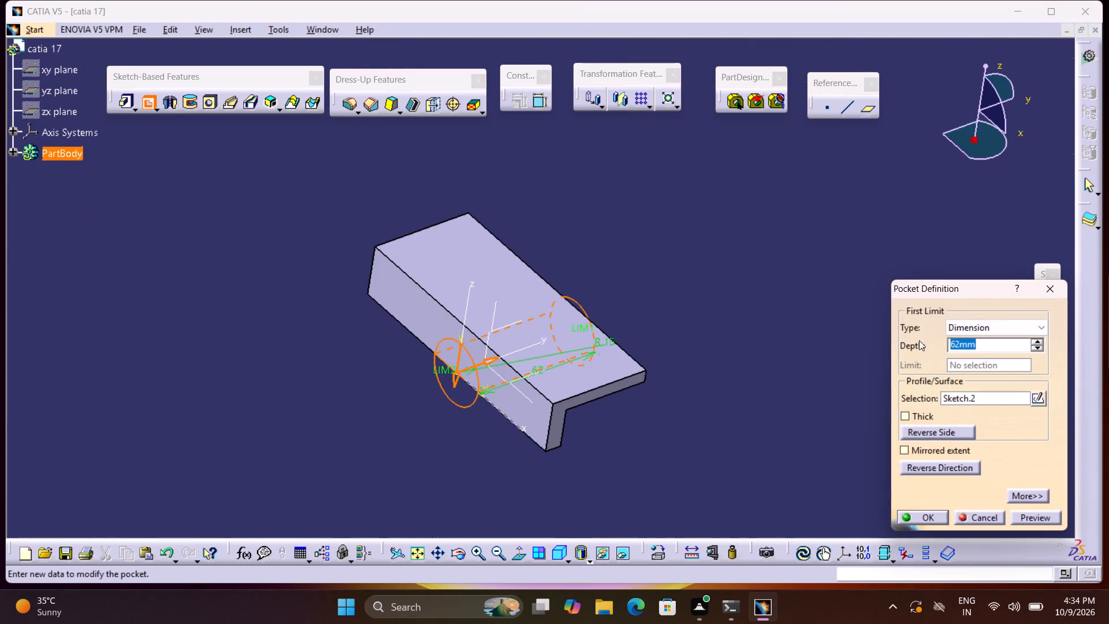
pyautogui.click(951, 325)
pyautogui.click(969, 353)
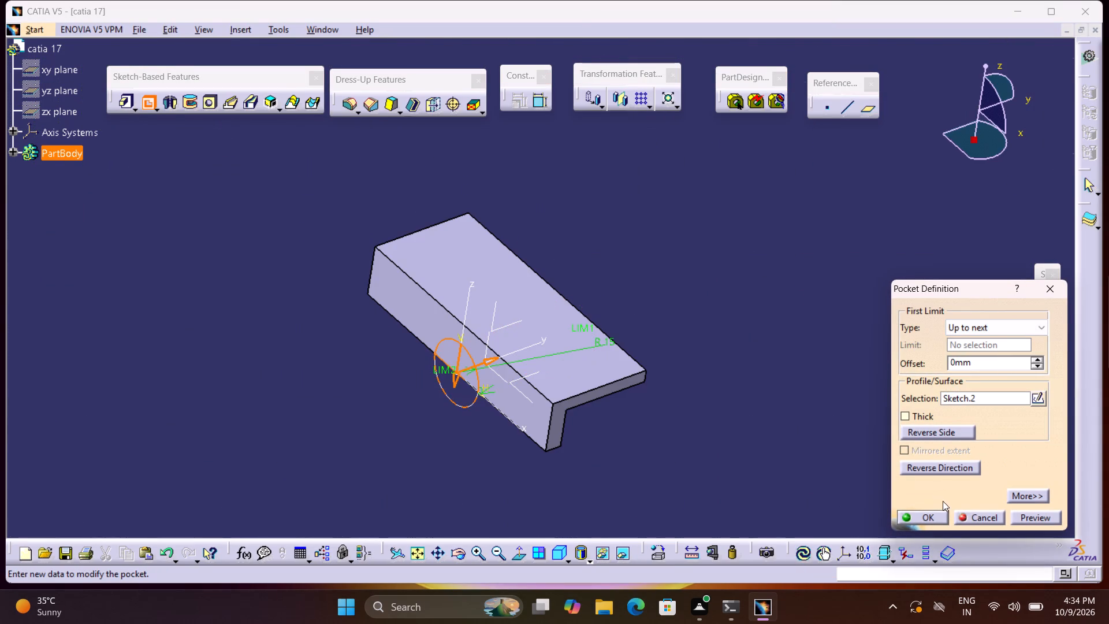
pyautogui.click(932, 514)
pyautogui.click(816, 451)
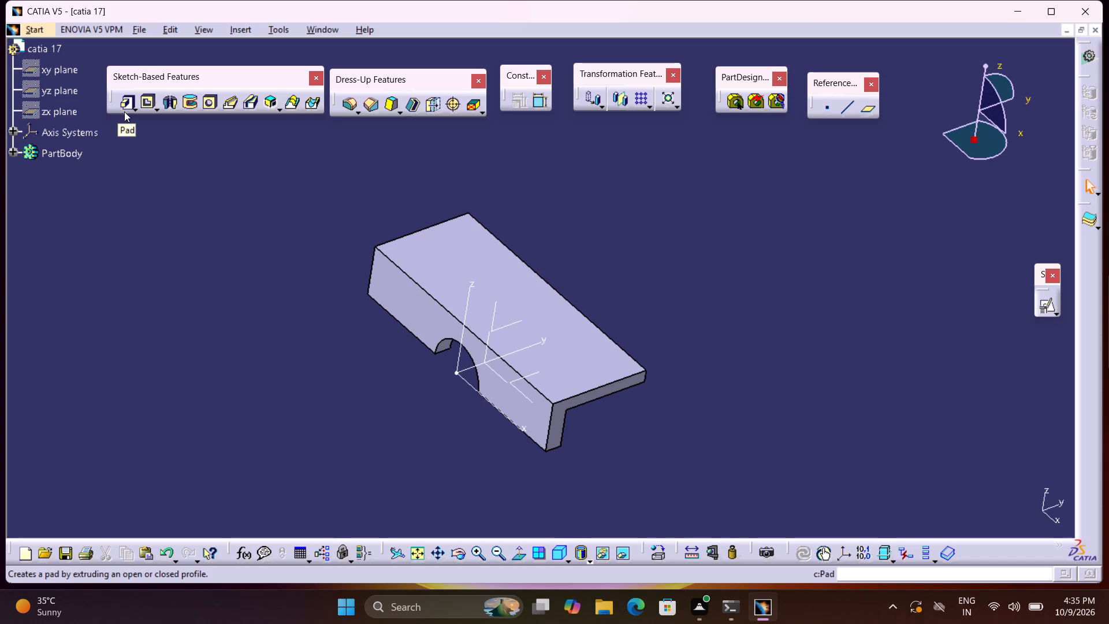
# Create another positioned sketch on the vertical leg's outer face and project that face's outline into it.
pyautogui.click(379, 300)
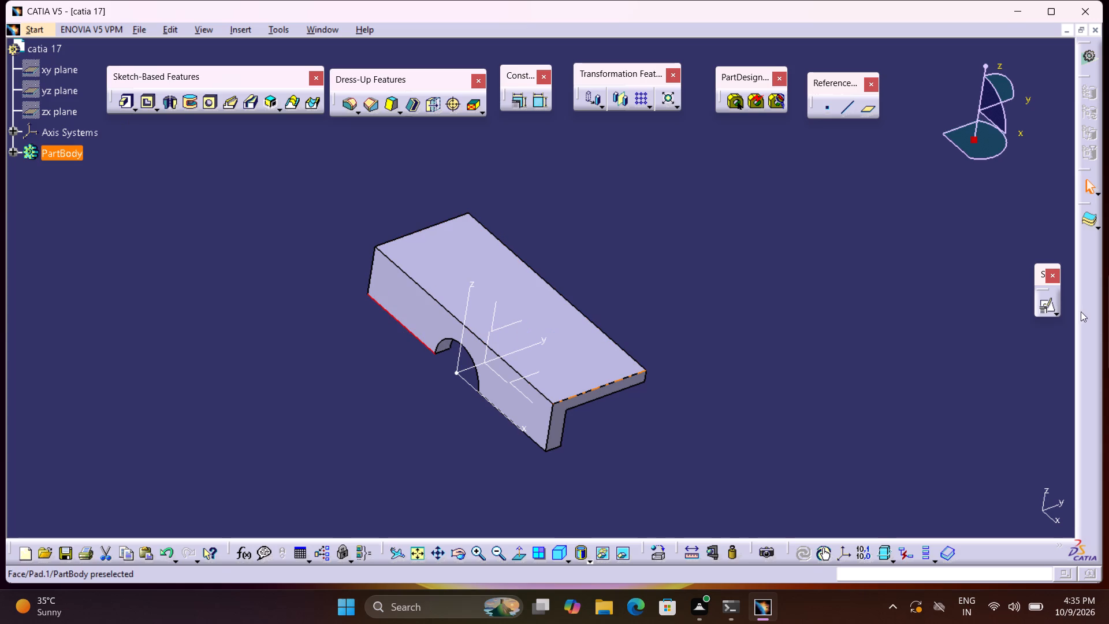
pyautogui.click(1047, 306)
pyautogui.click(415, 324)
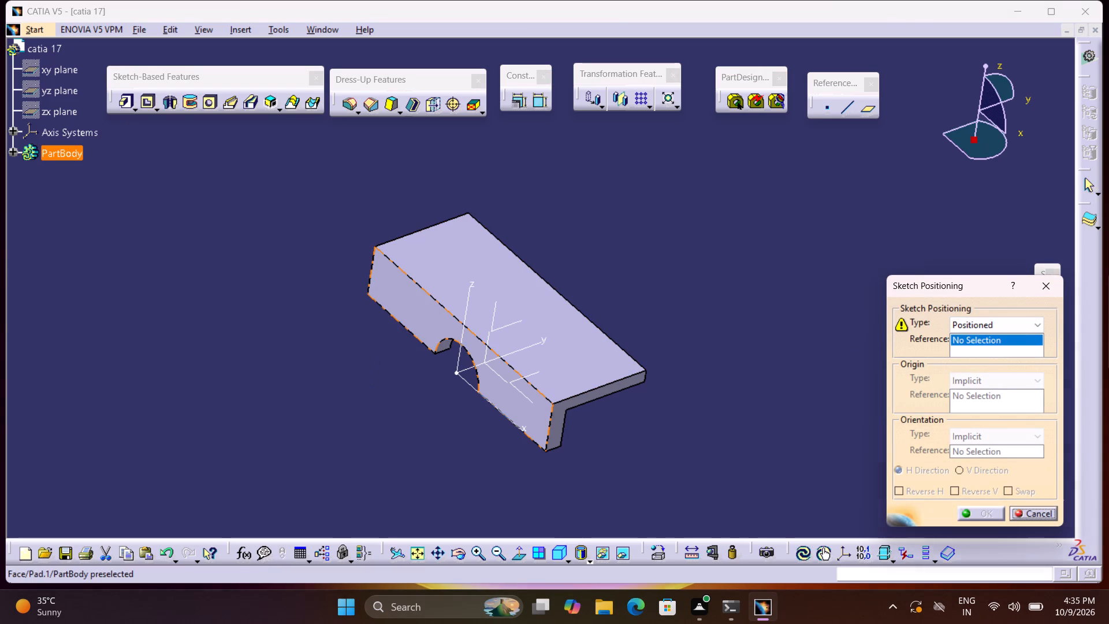
pyautogui.click(972, 511)
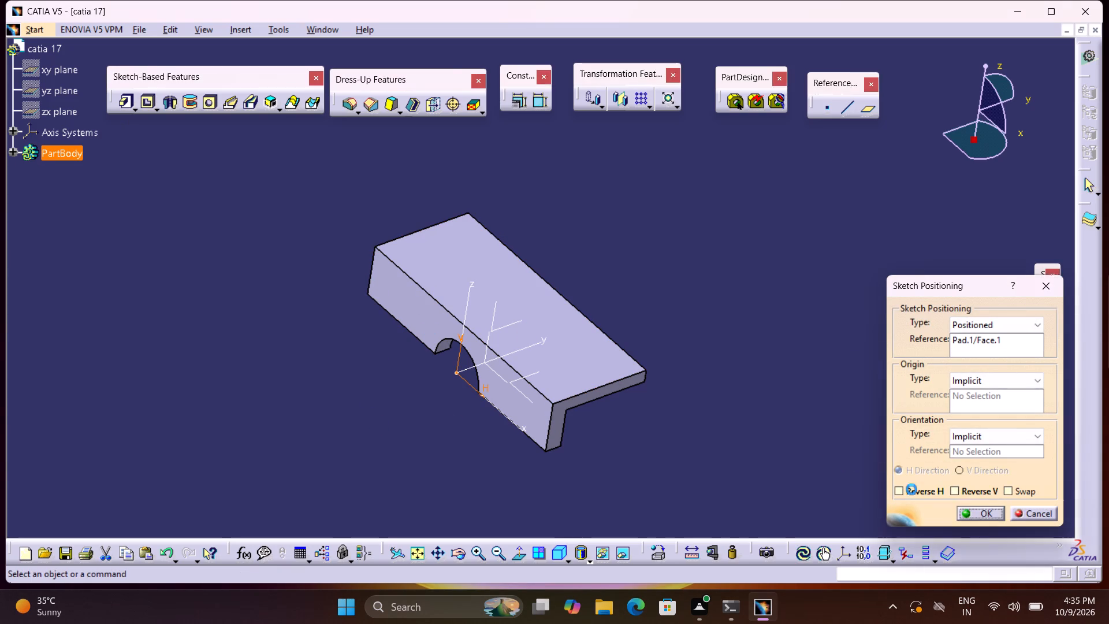
pyautogui.moveTo(482, 274); pyautogui.dragTo(585, 282, button='middle')
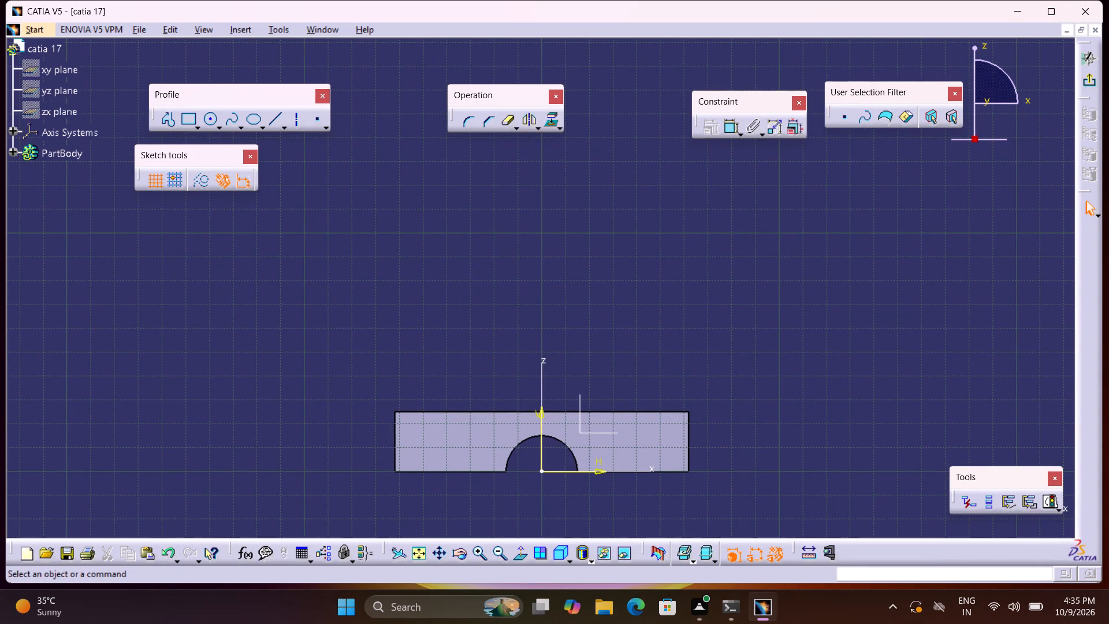
pyautogui.click(554, 125)
pyautogui.click(465, 429)
# Sketch a circle about 16.5 mm in radius centred on the V axis, about 63 mm above the H axis.
pyautogui.click(163, 114)
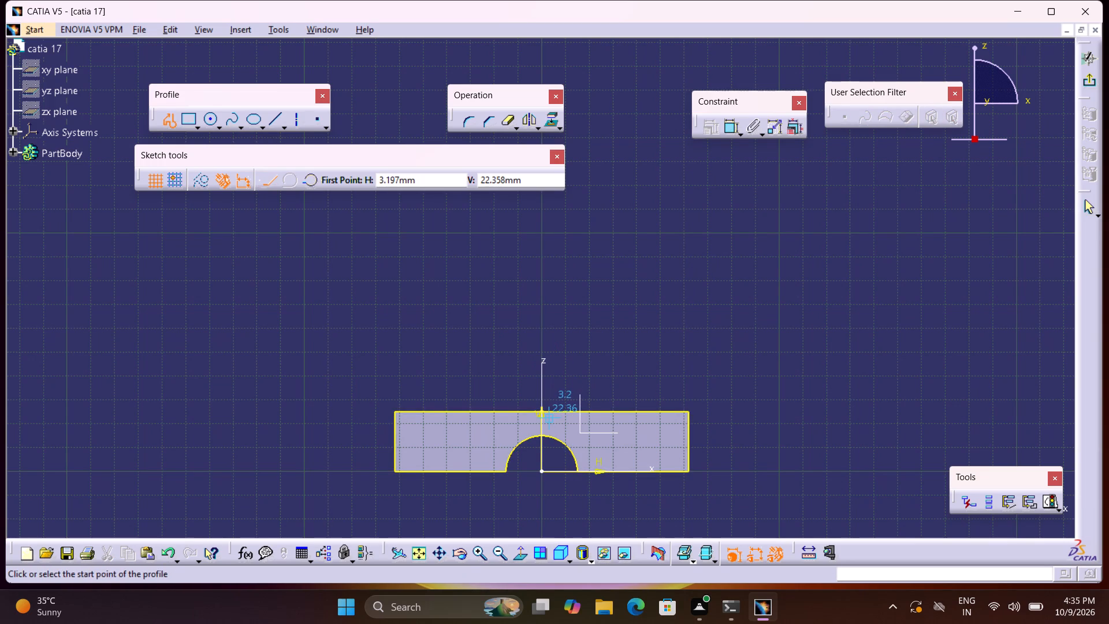
pyautogui.click(529, 411)
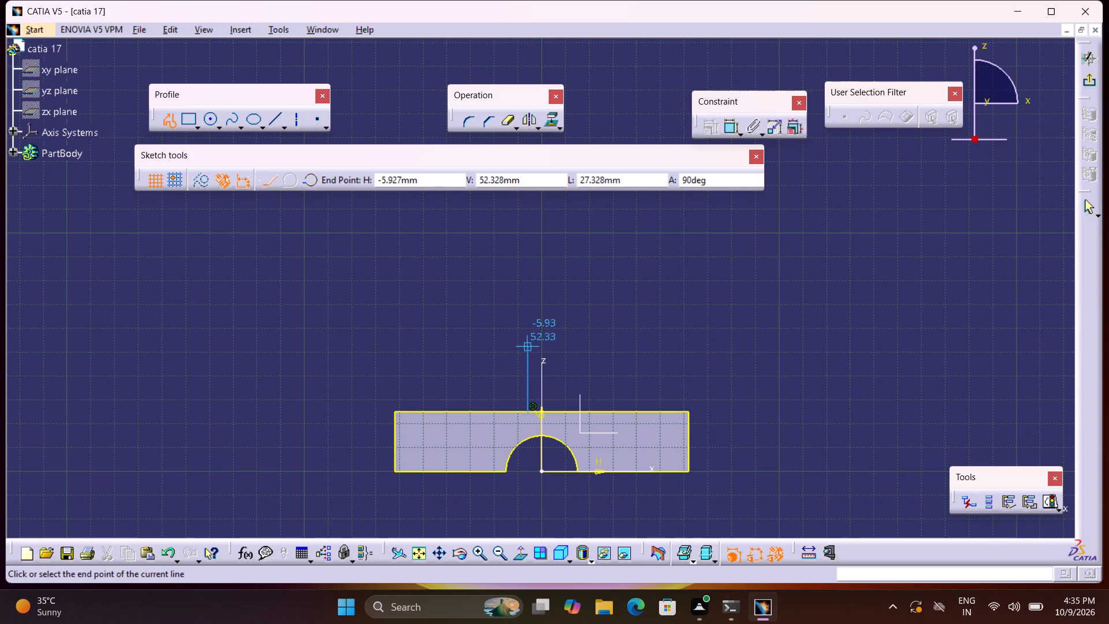
pyautogui.click(206, 122)
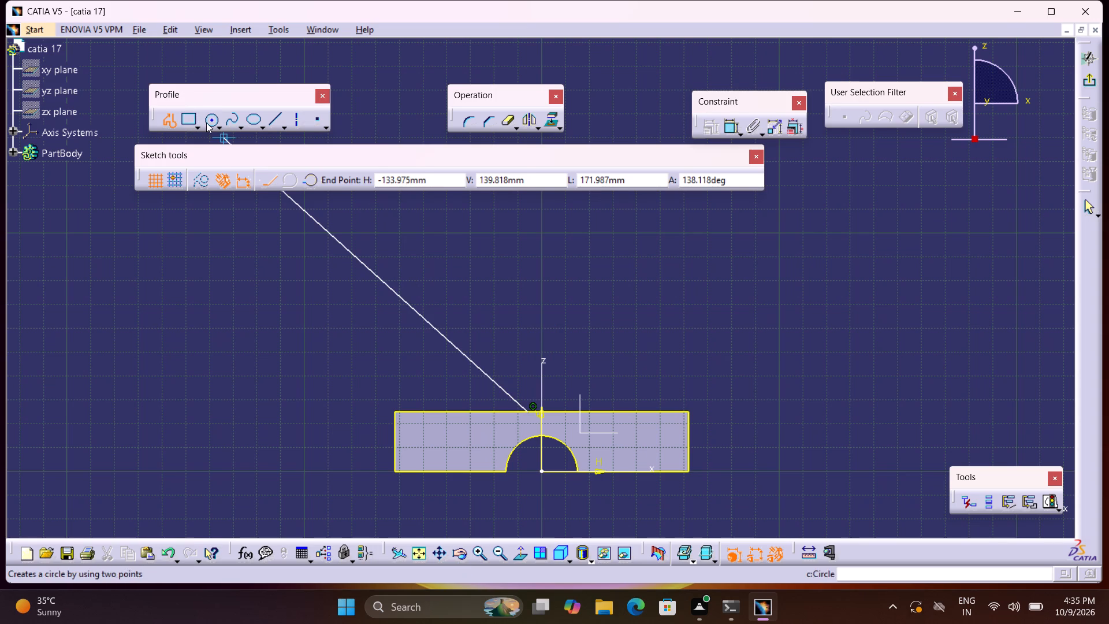
pyautogui.click(540, 320)
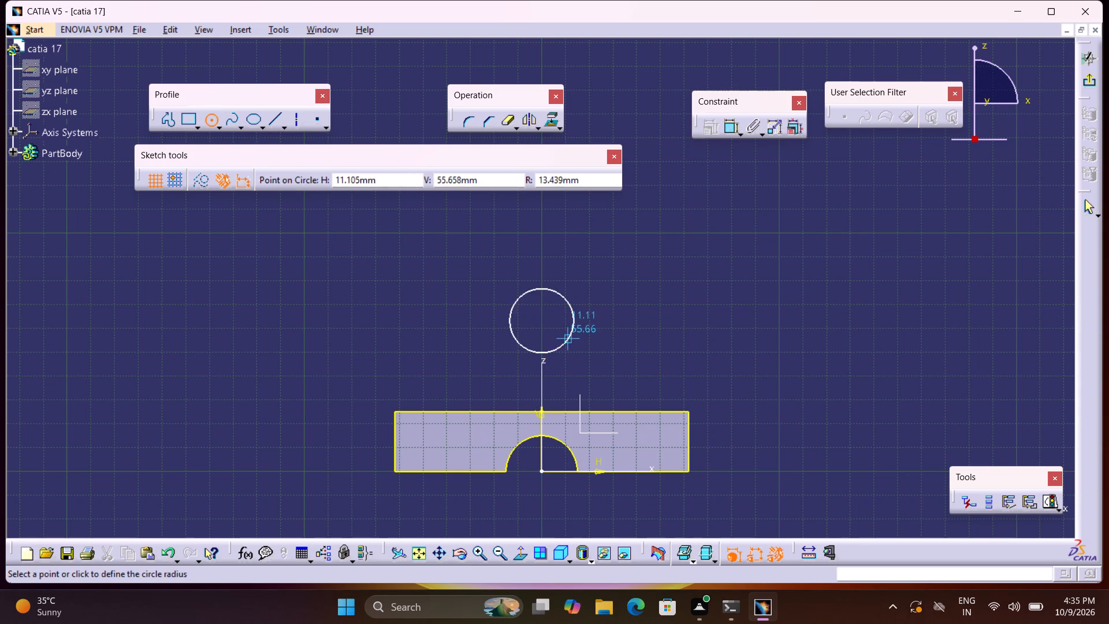
pyautogui.click(575, 345)
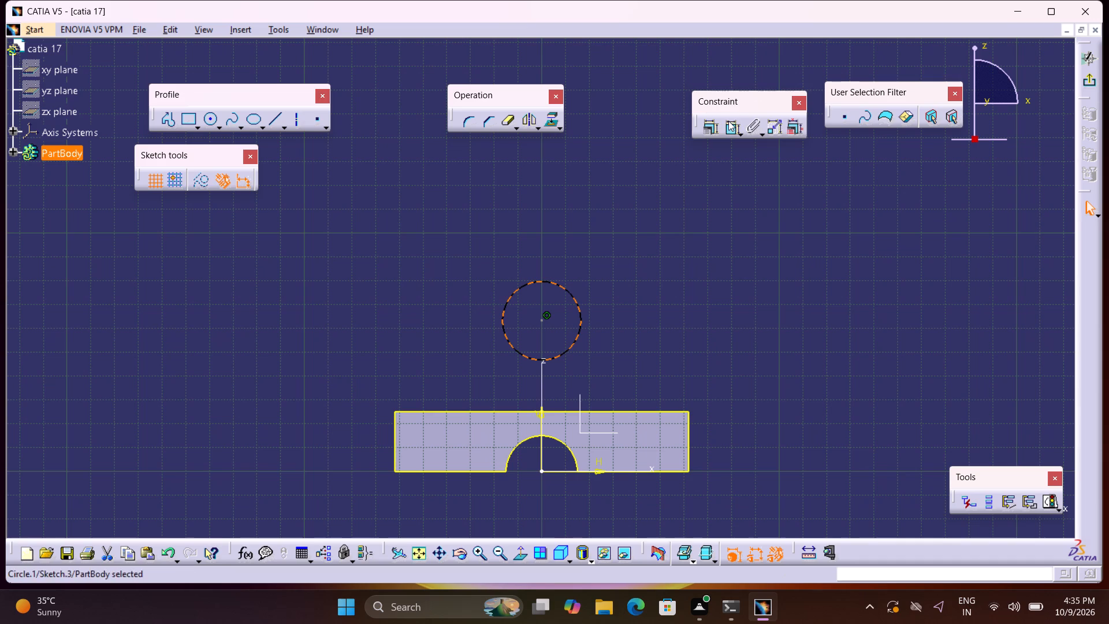
# Dimension the circle above the leg as a diameter and set it to 28 mm.
pyautogui.click(728, 121)
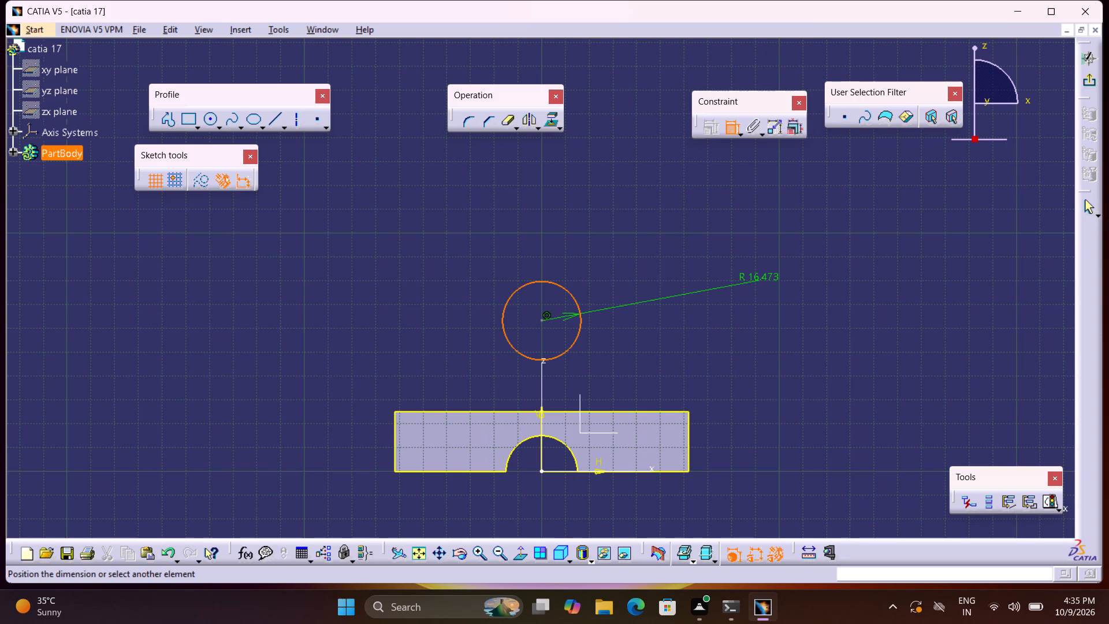
pyautogui.click(759, 280)
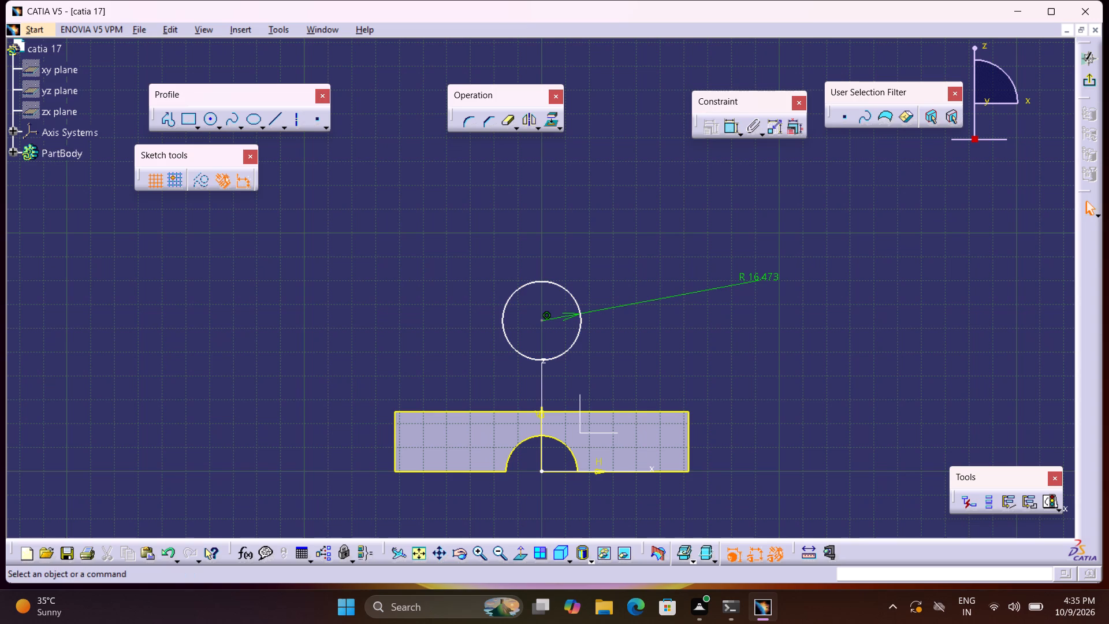
pyautogui.doubleClick(760, 278)
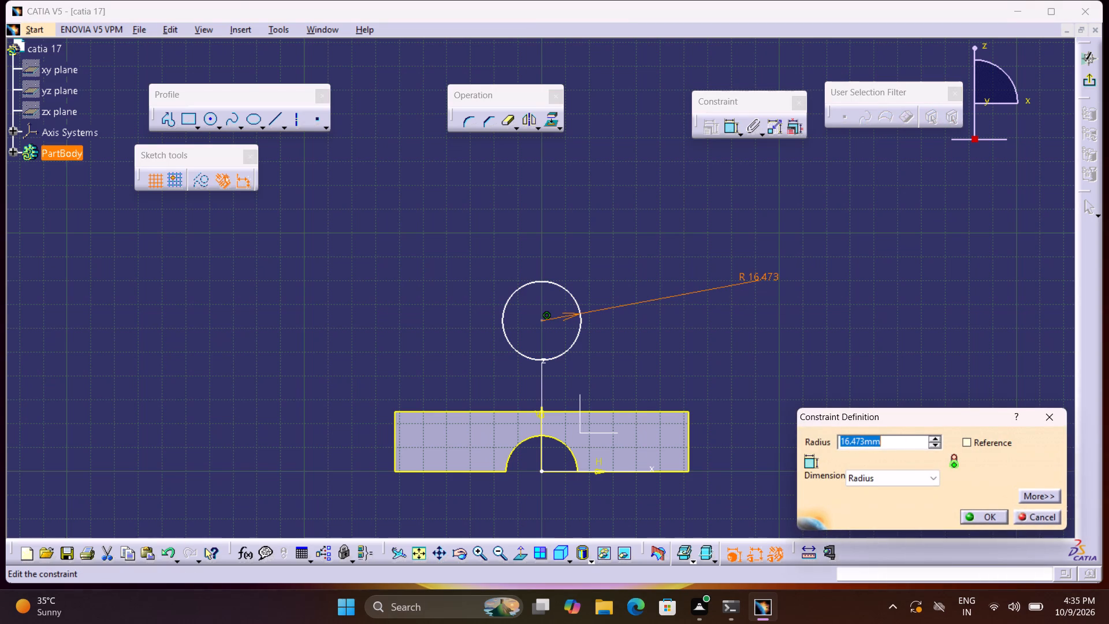
pyautogui.click(906, 476)
pyautogui.click(900, 504)
pyautogui.press('2')
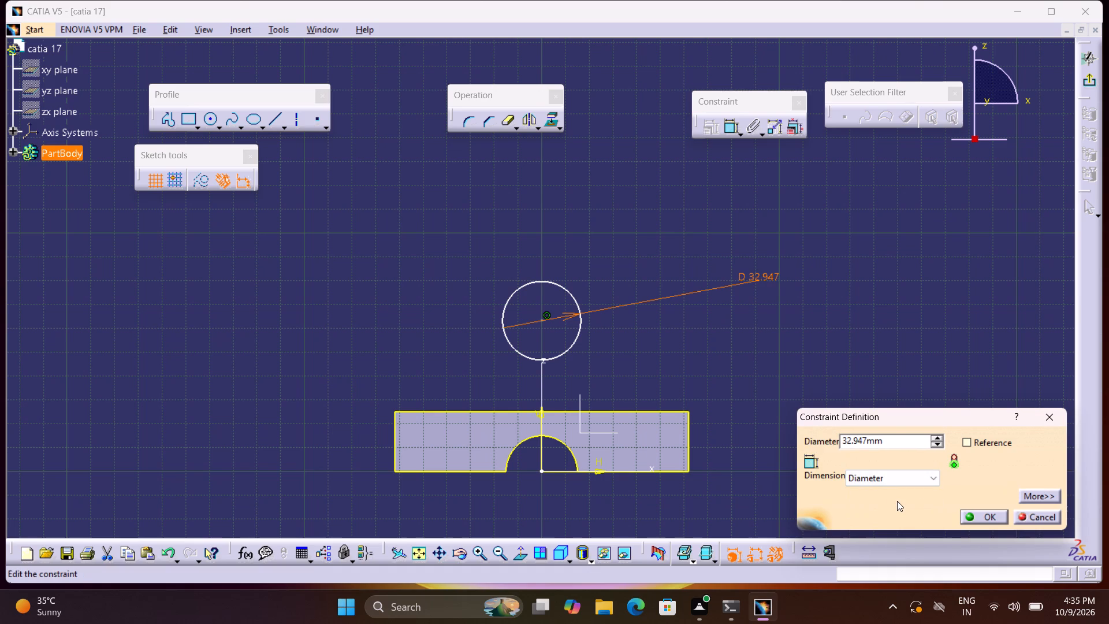
pyautogui.press('8')
pyautogui.press('Return')
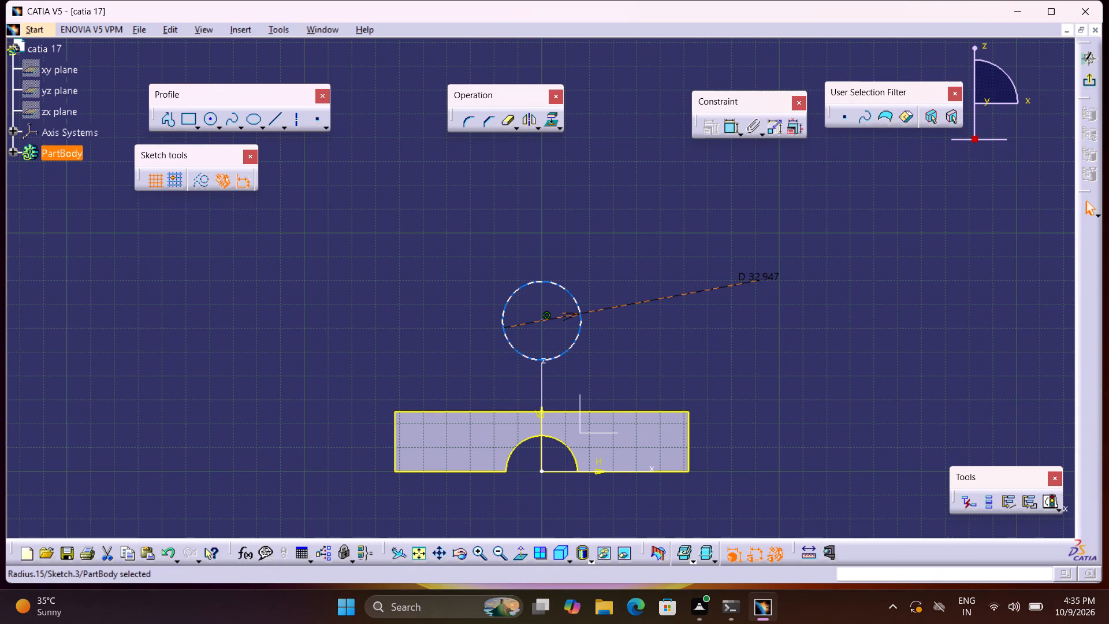
pyautogui.doubleClick(760, 274)
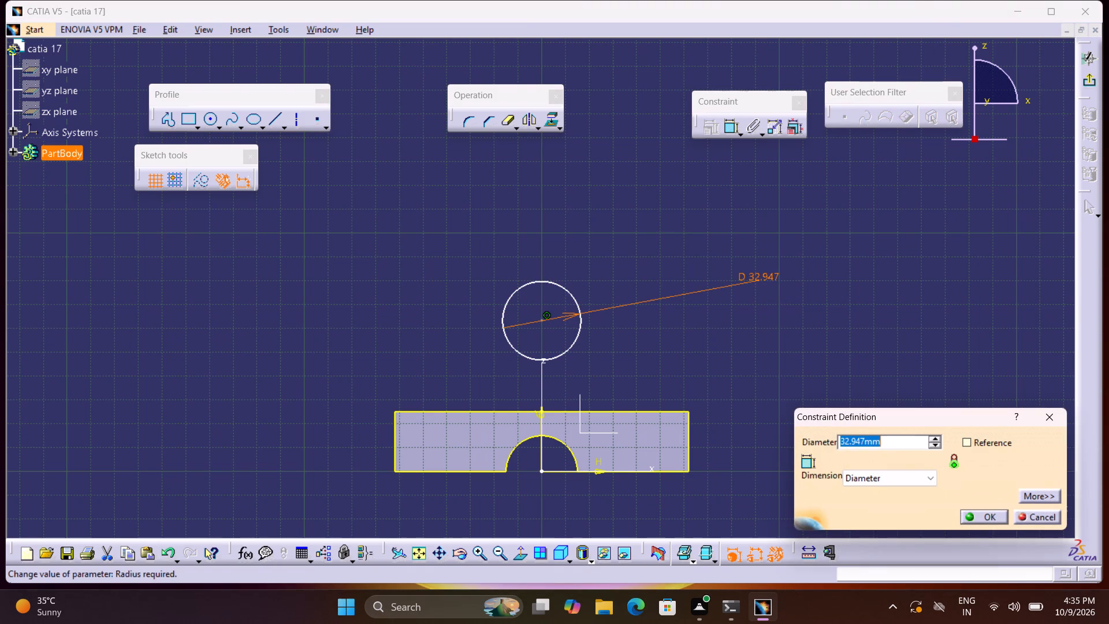
pyautogui.press('2')
pyautogui.press('8')
pyautogui.press('Return')
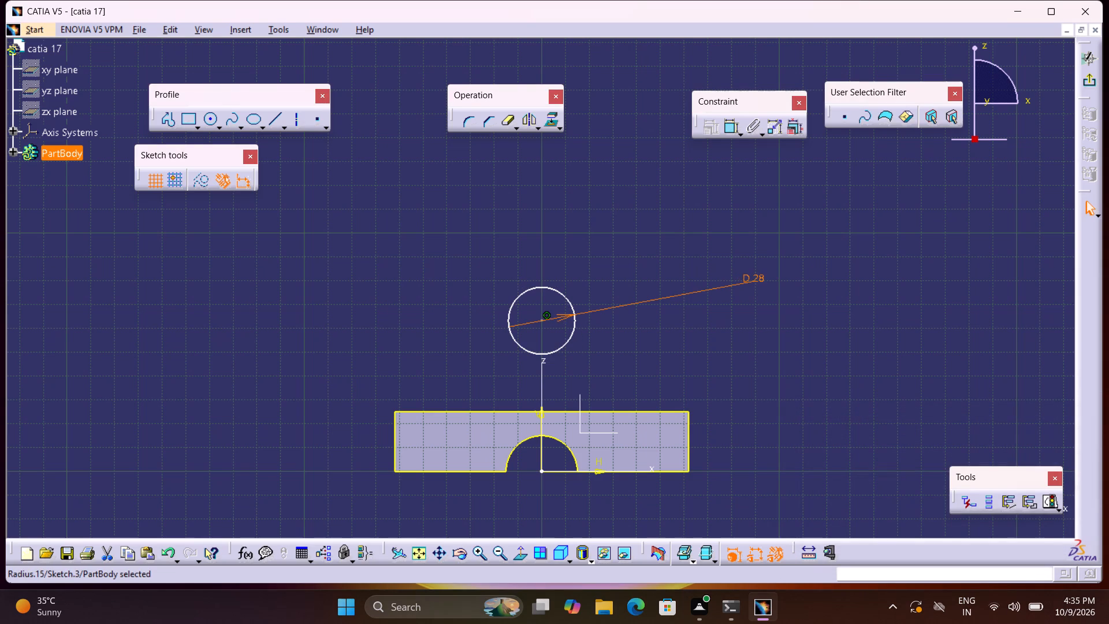
# Sketch a larger circle about 50 mm in diameter, concentric with the 28 mm circle.
pyautogui.click(204, 122)
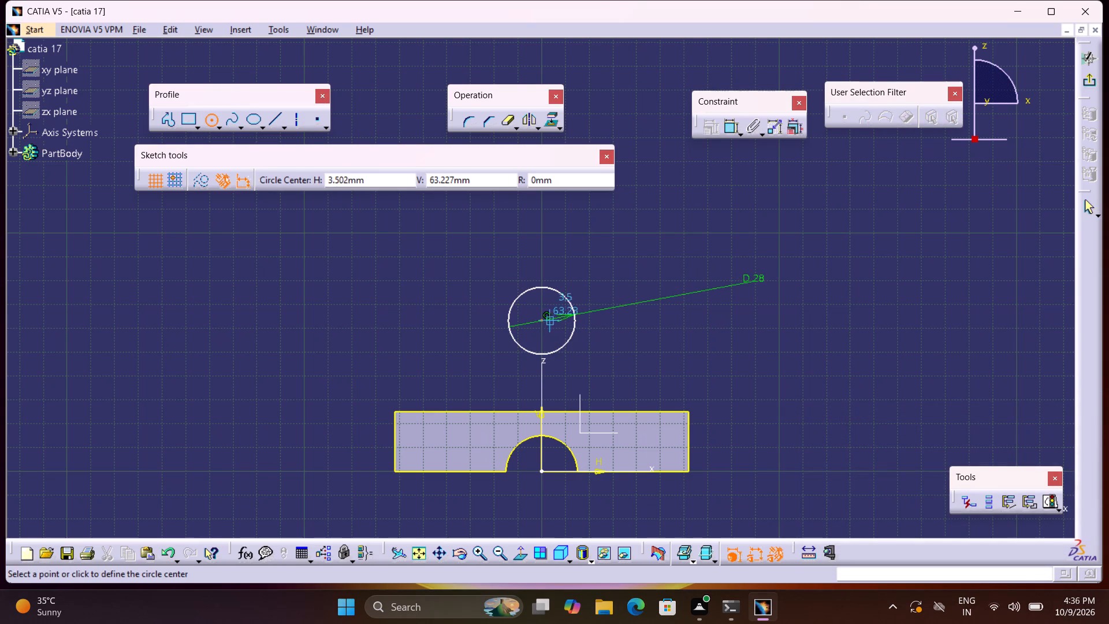
pyautogui.click(544, 318)
pyautogui.click(587, 360)
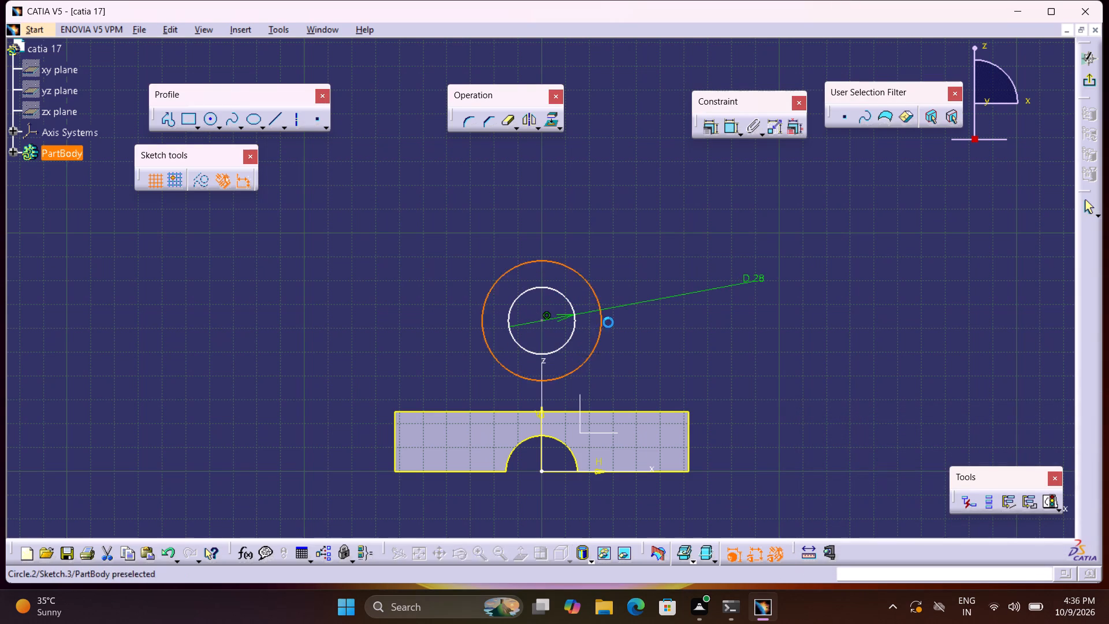
# Dimension the outer concentric circle as a diameter and set it to 28+8+8, giving 44 mm.
pyautogui.click(730, 123)
pyautogui.click(693, 210)
pyautogui.doubleClick(697, 205)
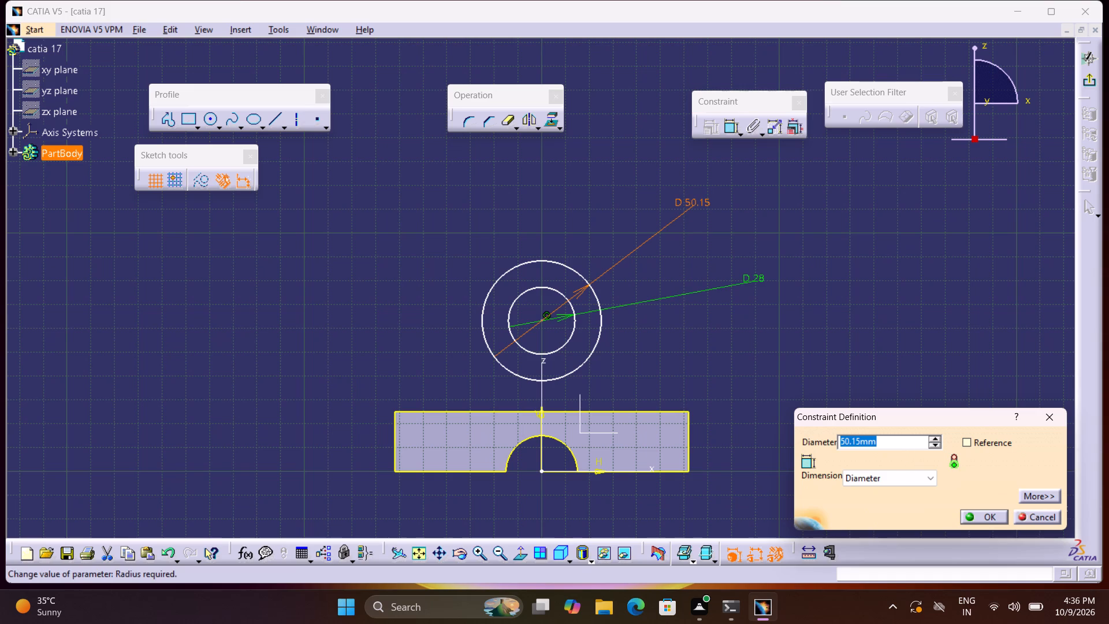
pyautogui.press('2')
pyautogui.press('8')
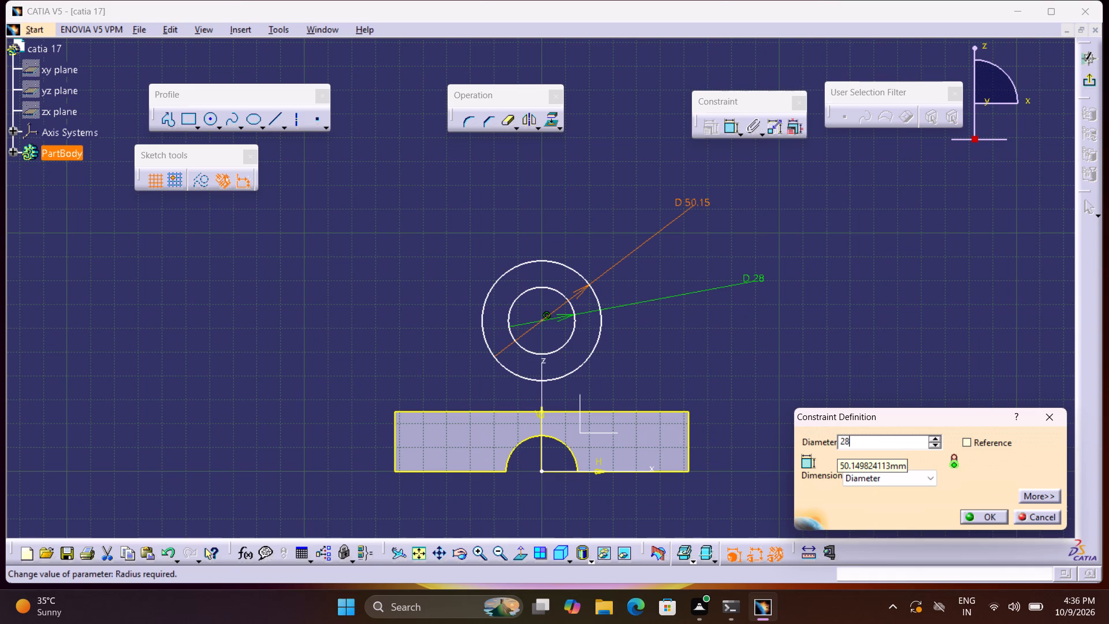
pyautogui.press('=')
pyautogui.press('BackSpace')
pyautogui.hotkey('shift', '+')
pyautogui.press('8')
pyautogui.hotkey('shift', '+')
pyautogui.press('8')
pyautogui.press('Return')
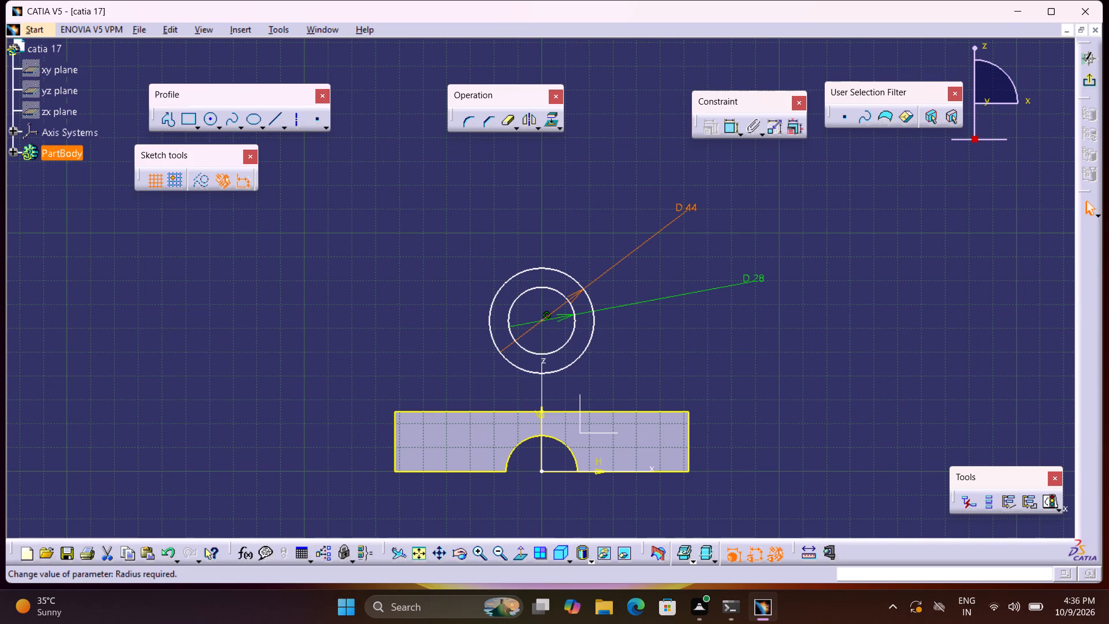
pyautogui.click(788, 392)
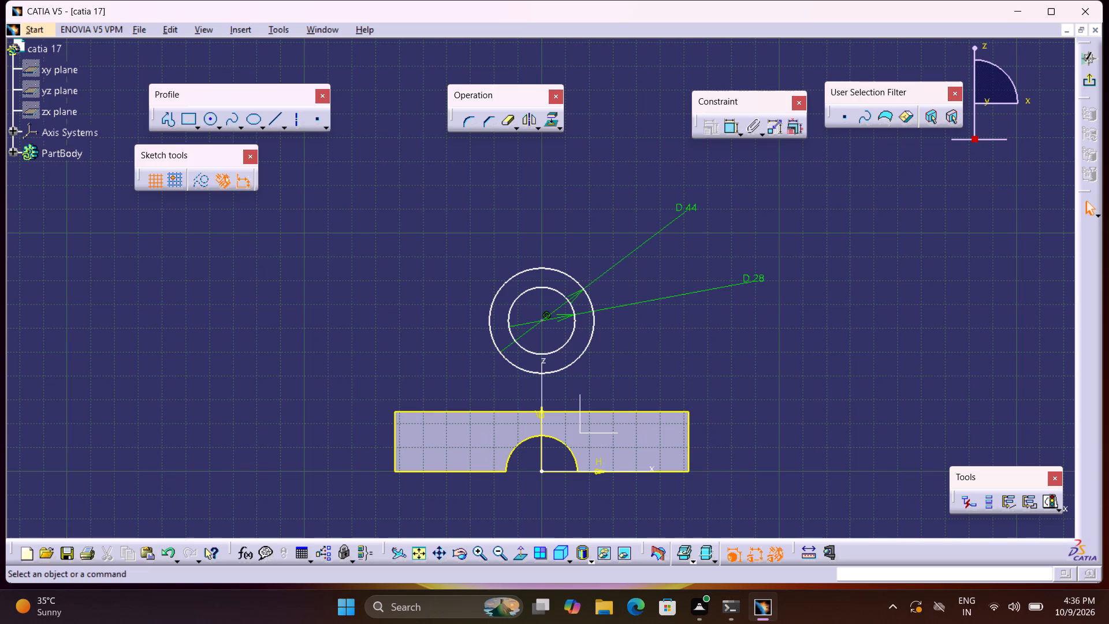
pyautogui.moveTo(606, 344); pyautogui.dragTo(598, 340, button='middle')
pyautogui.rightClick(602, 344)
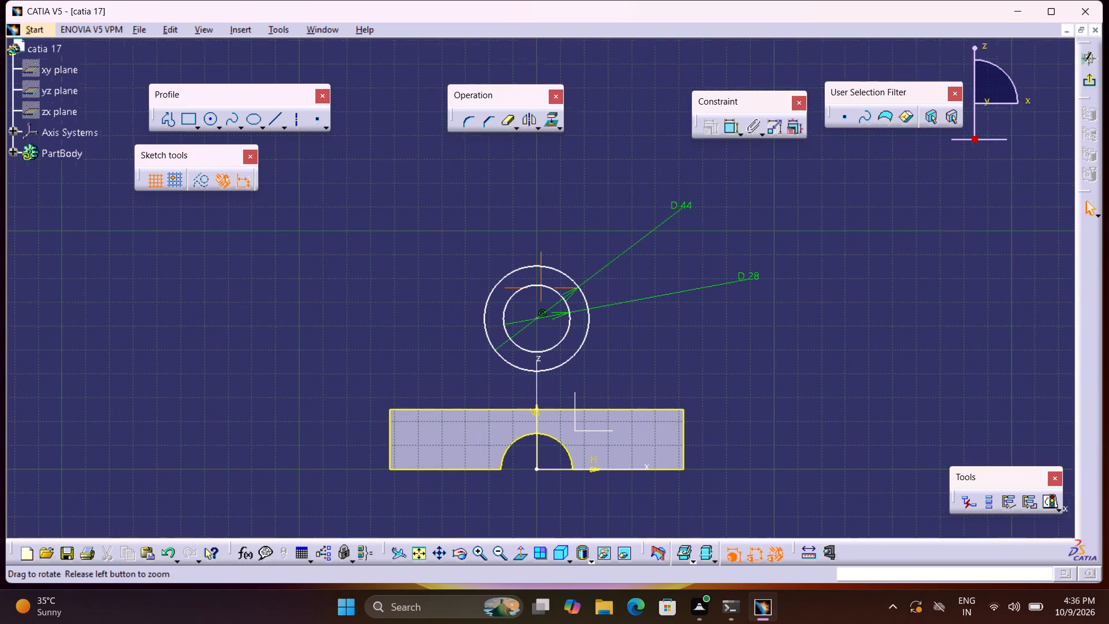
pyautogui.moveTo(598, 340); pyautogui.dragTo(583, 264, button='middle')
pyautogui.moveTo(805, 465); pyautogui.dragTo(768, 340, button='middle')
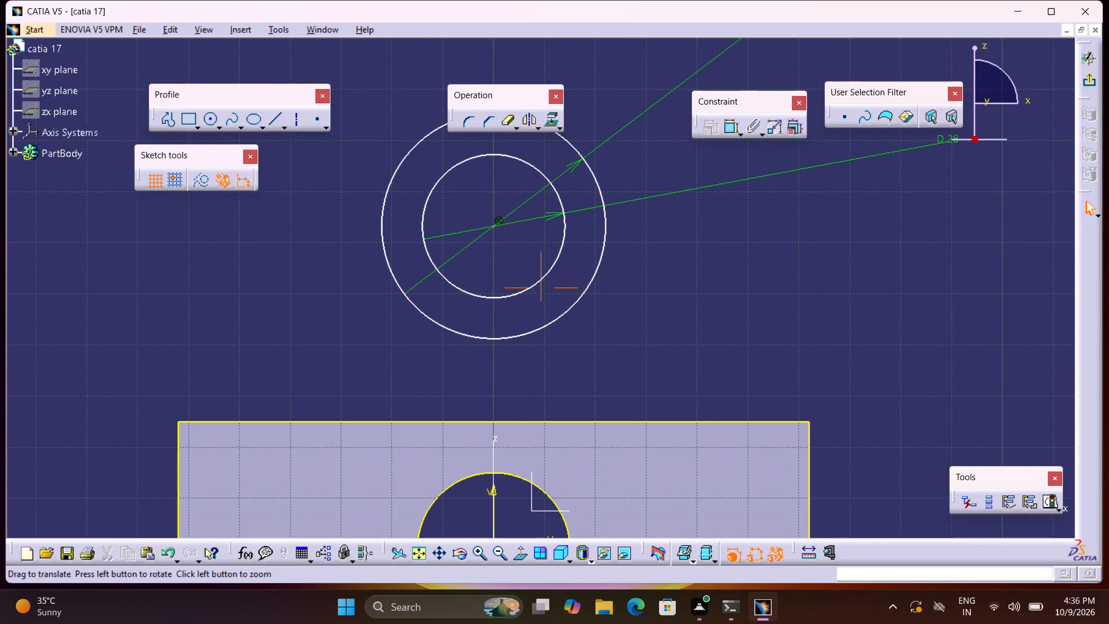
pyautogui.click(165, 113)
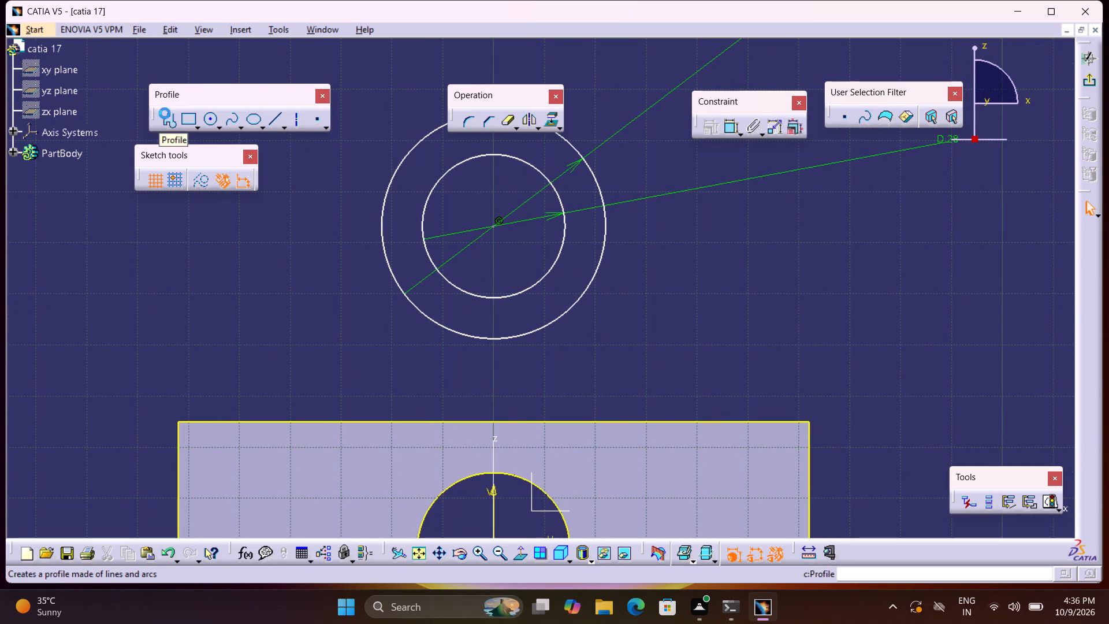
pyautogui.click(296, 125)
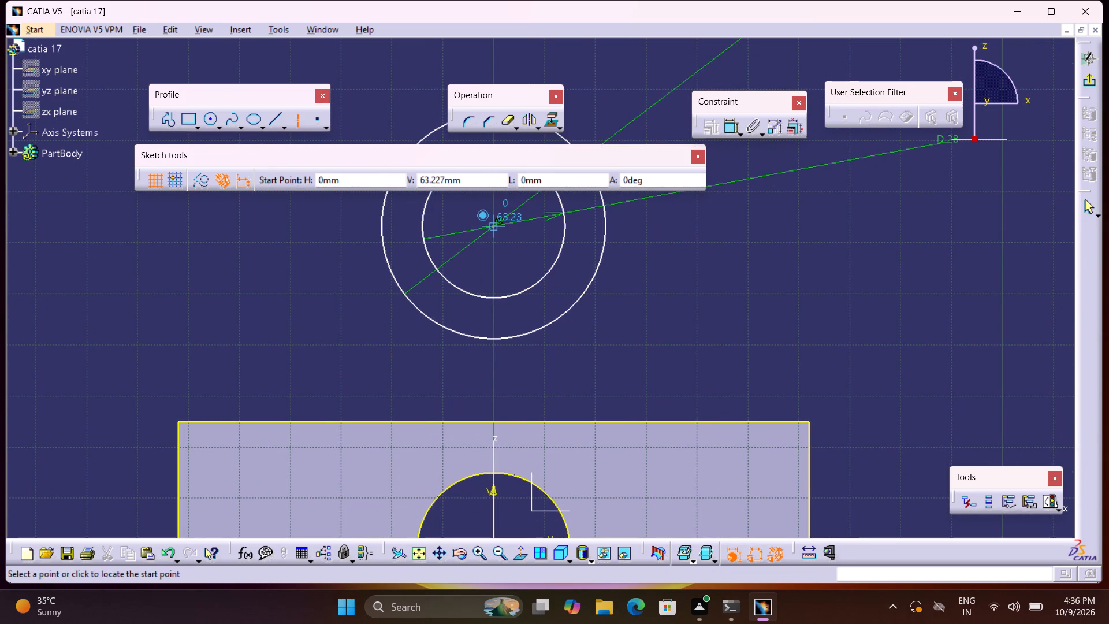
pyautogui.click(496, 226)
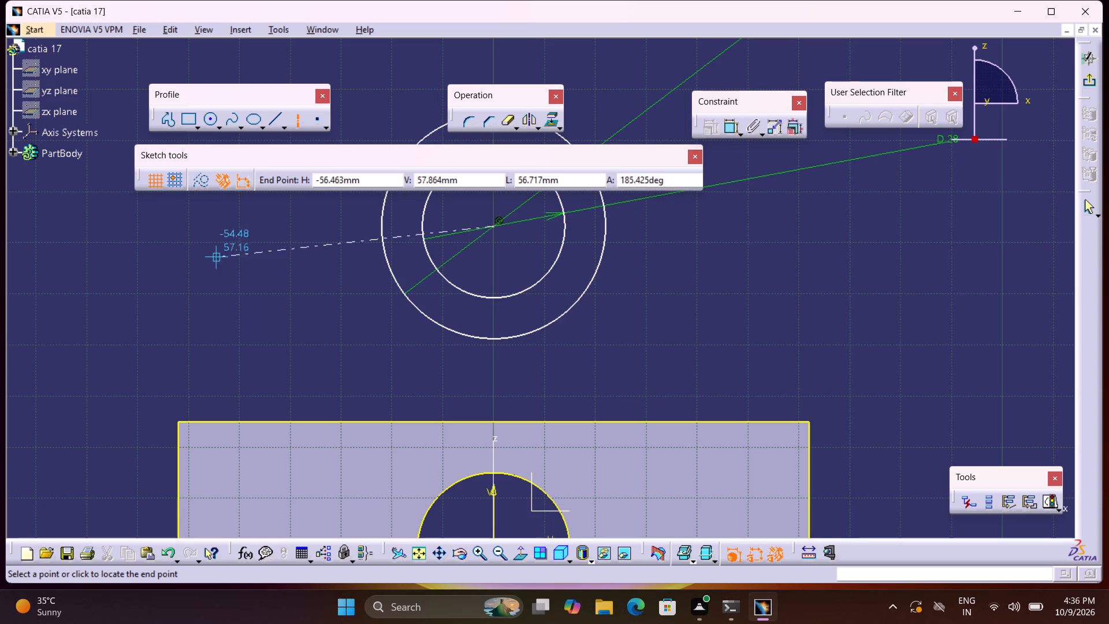
# Sketch a horizontal line about 79 mm long through both circles, symmetric about their common centre.
pyautogui.click(277, 121)
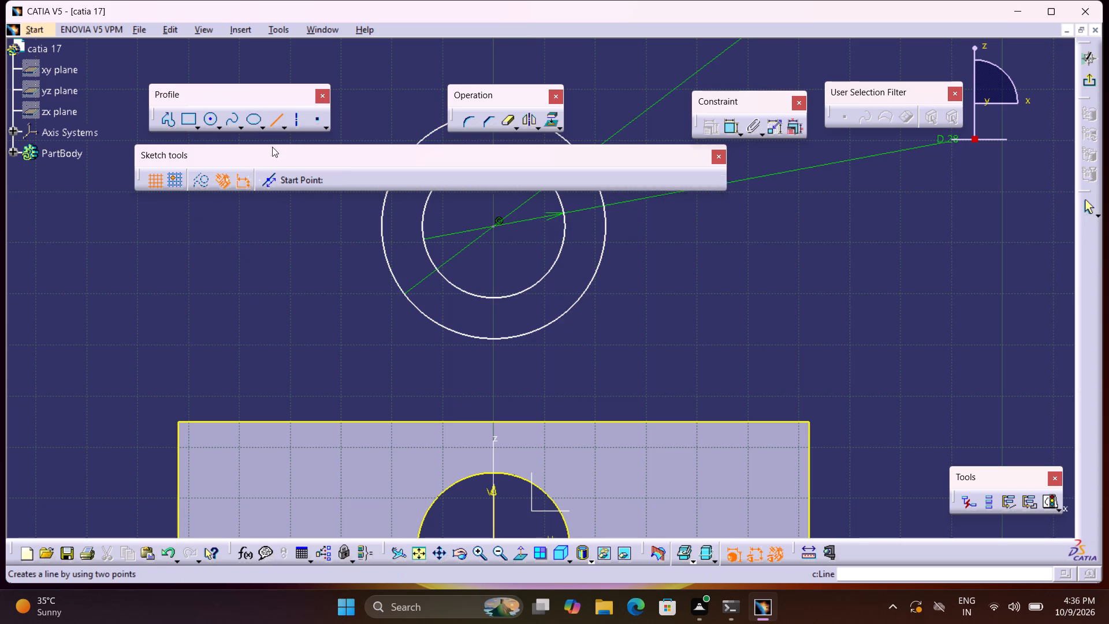
pyautogui.click(263, 179)
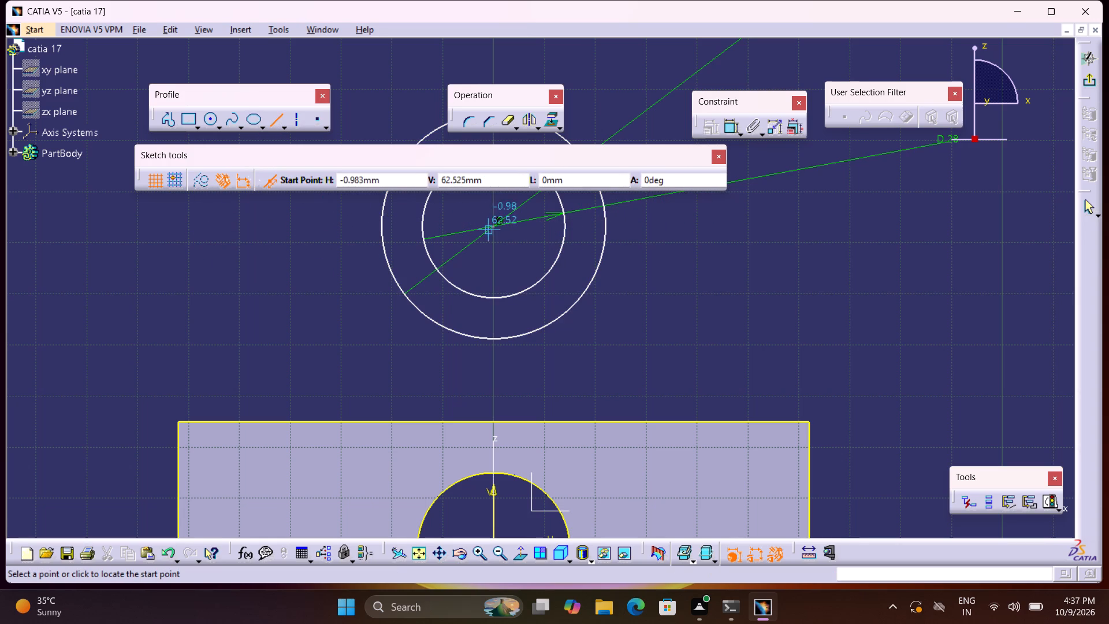
pyautogui.click(495, 226)
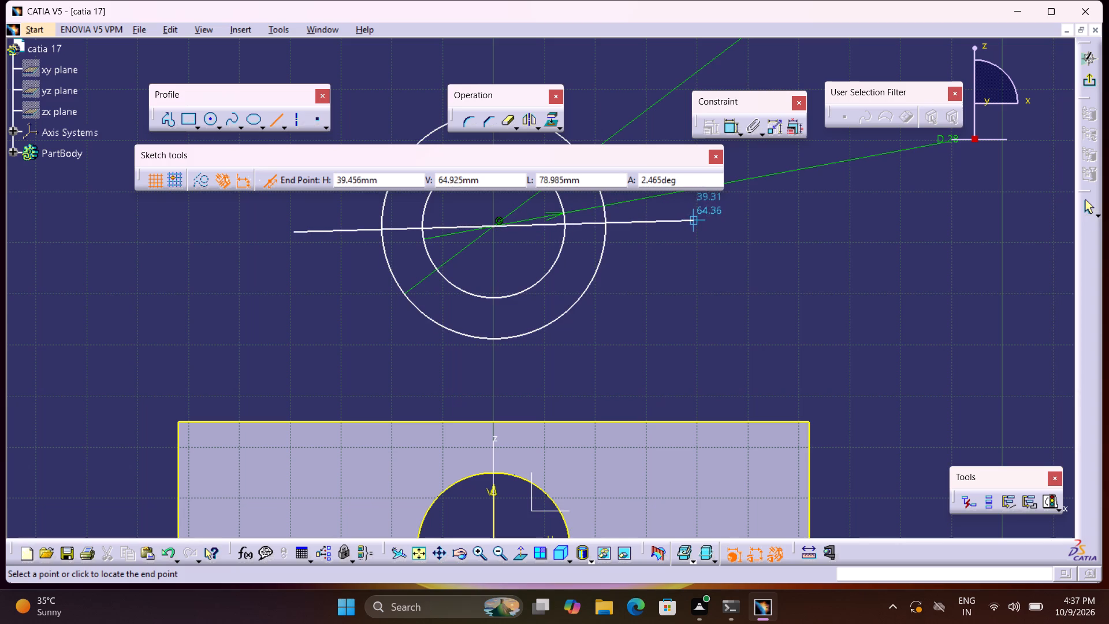
pyautogui.click(694, 224)
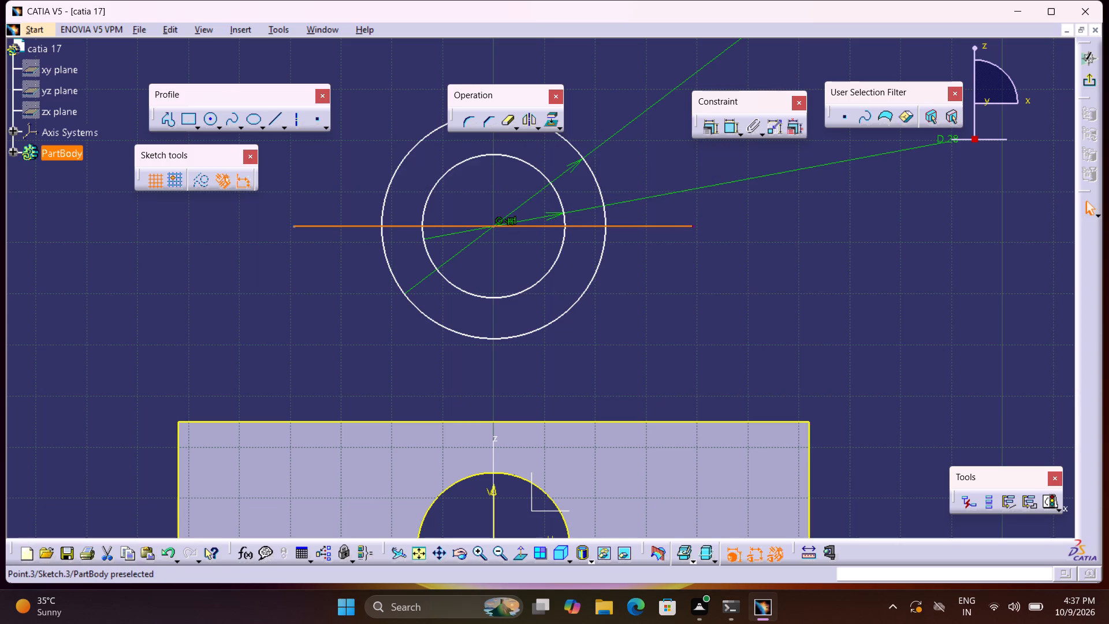
# Quick-trim the upper halves of both circles and the line's two ends beyond the outer circle.
pyautogui.moveTo(699, 243); pyautogui.dragTo(708, 295, button='middle')
pyautogui.doubleClick(509, 121)
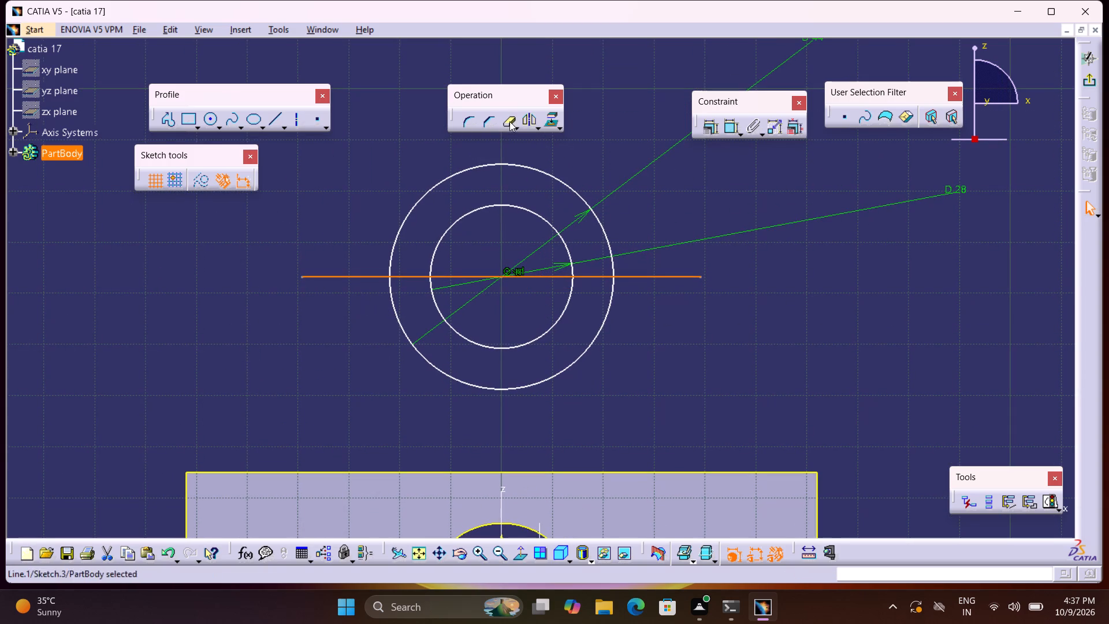
pyautogui.click(520, 163)
pyautogui.click(511, 211)
pyautogui.click(511, 207)
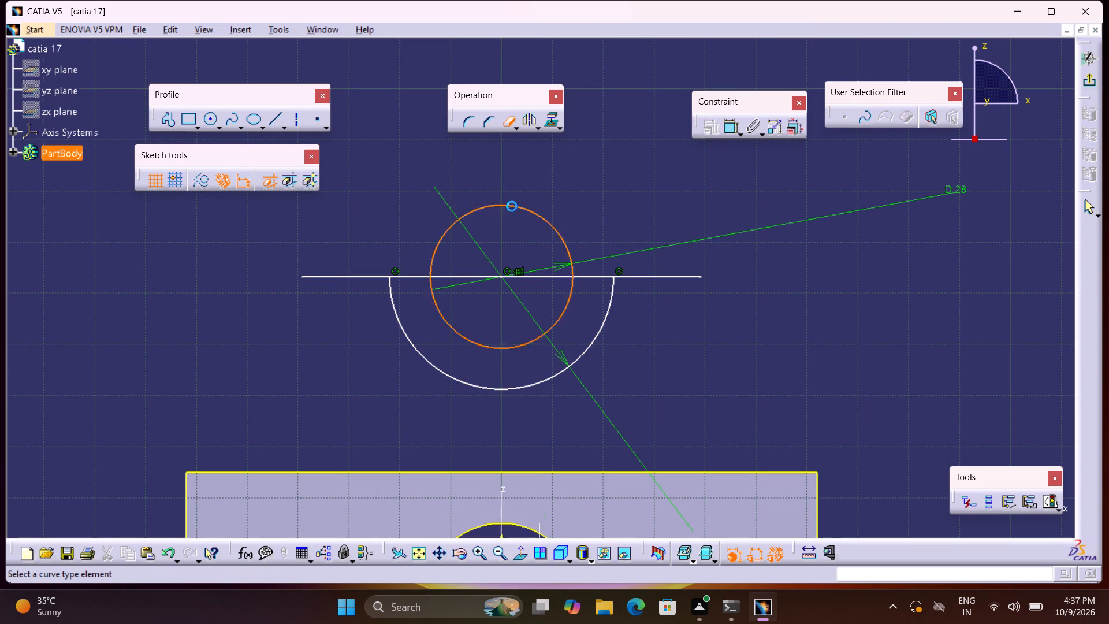
pyautogui.click(351, 276)
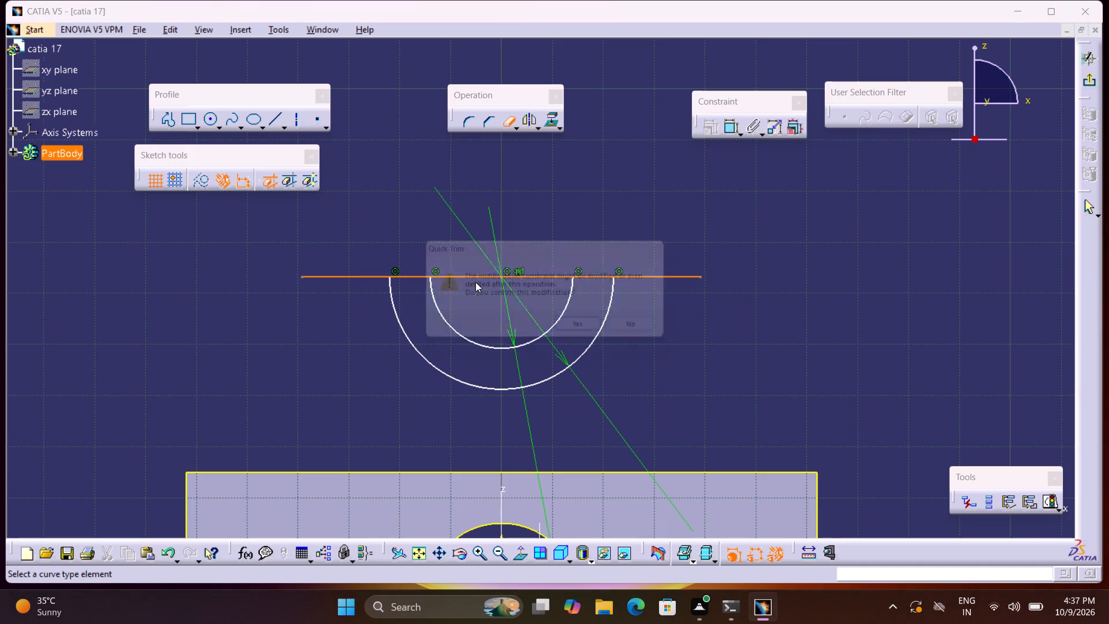
pyautogui.click(593, 331)
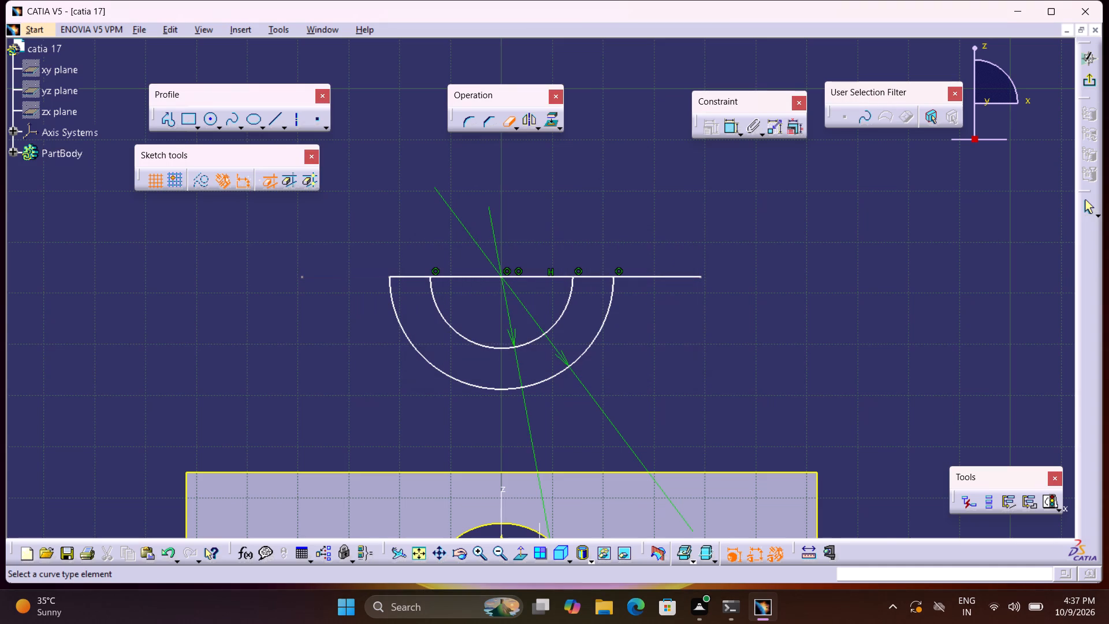
pyautogui.click(302, 279)
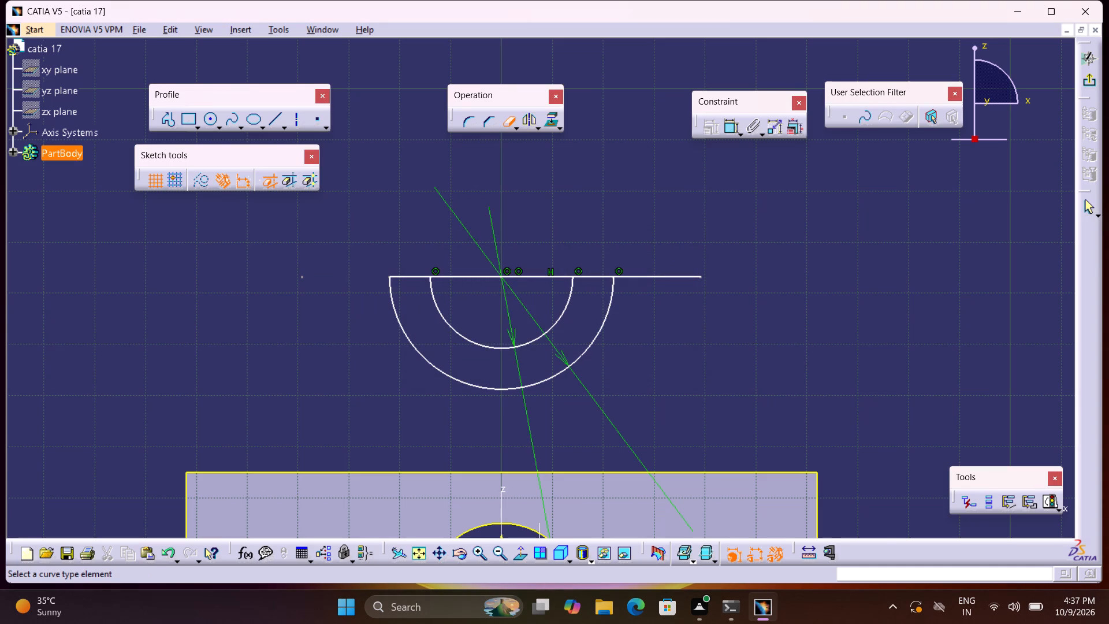
pyautogui.click(653, 276)
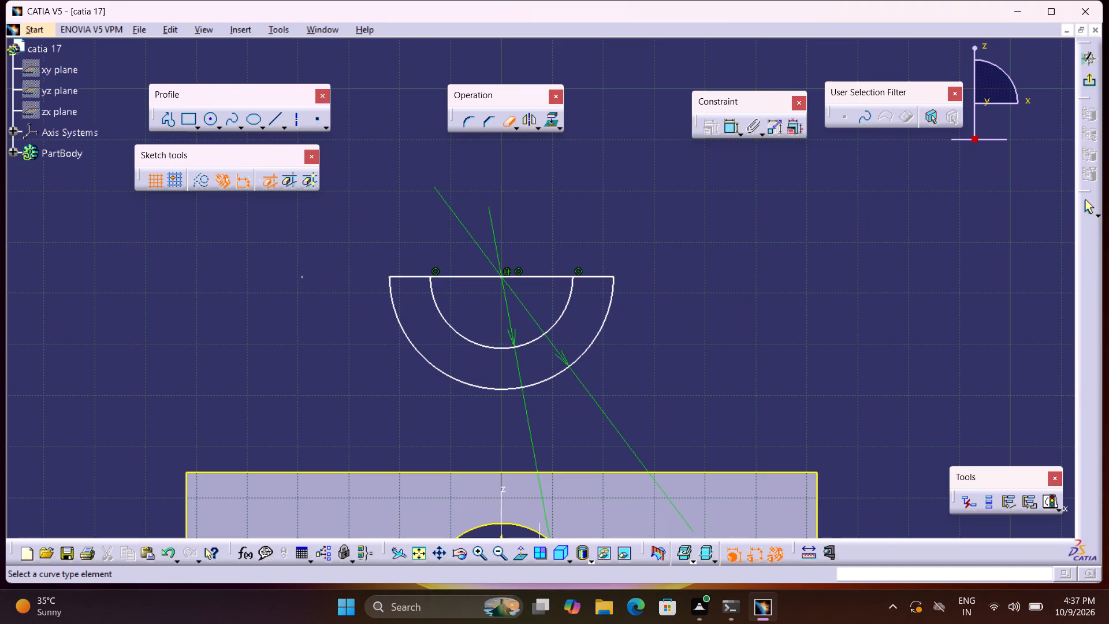
pyautogui.click(509, 129)
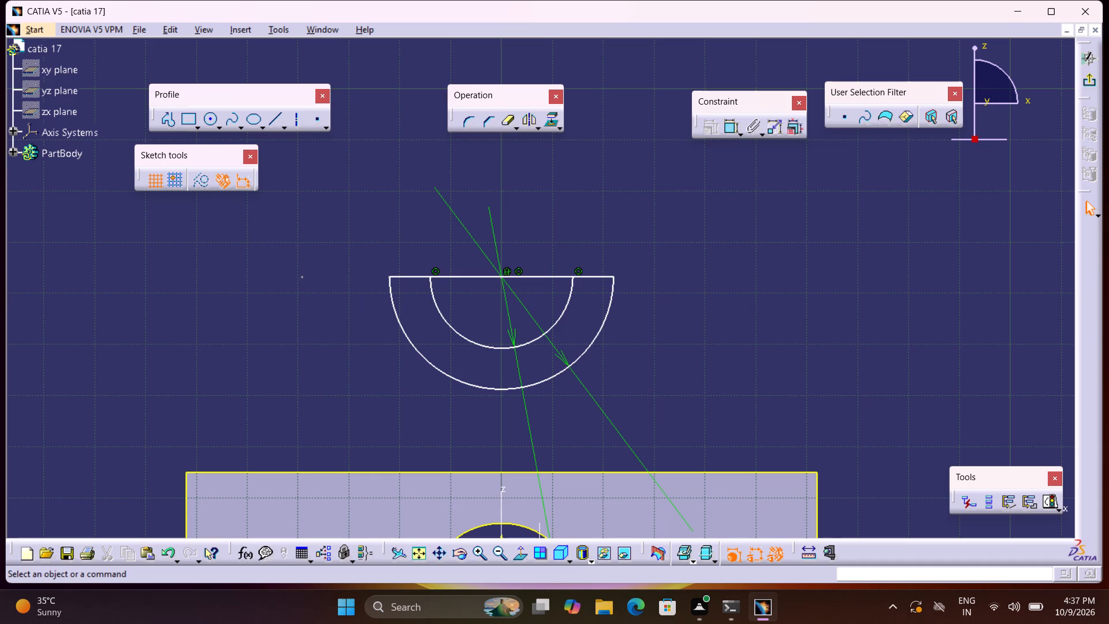
# Delete the stray endpoint left on the negative-H side of the trimmed horizontal line.
pyautogui.click(306, 277)
pyautogui.click(304, 277)
pyautogui.click(303, 277)
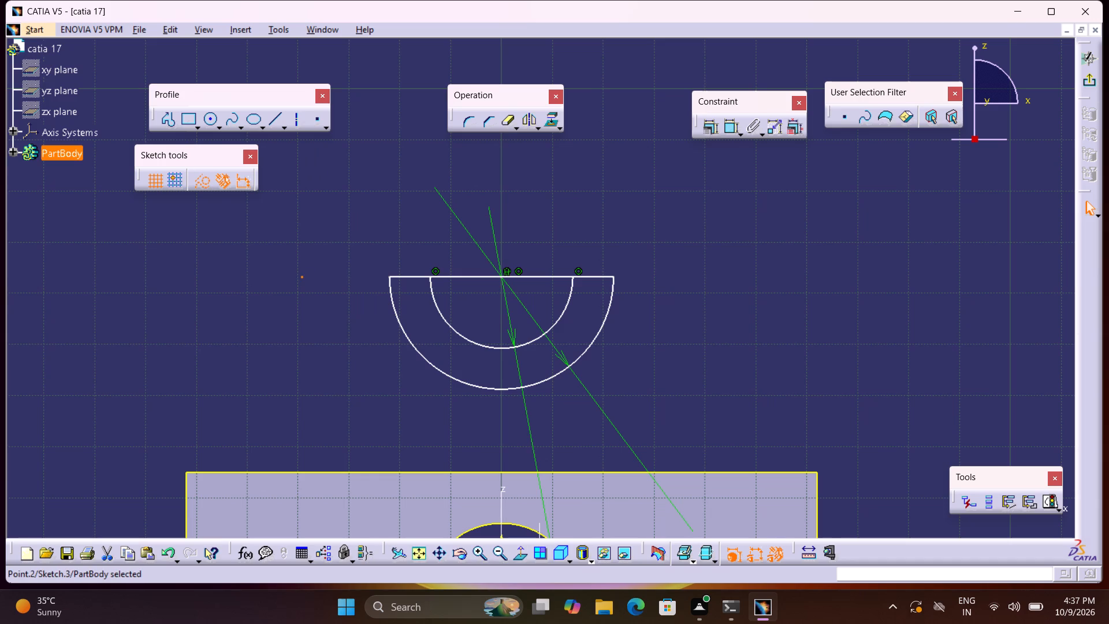
pyautogui.press('Delete')
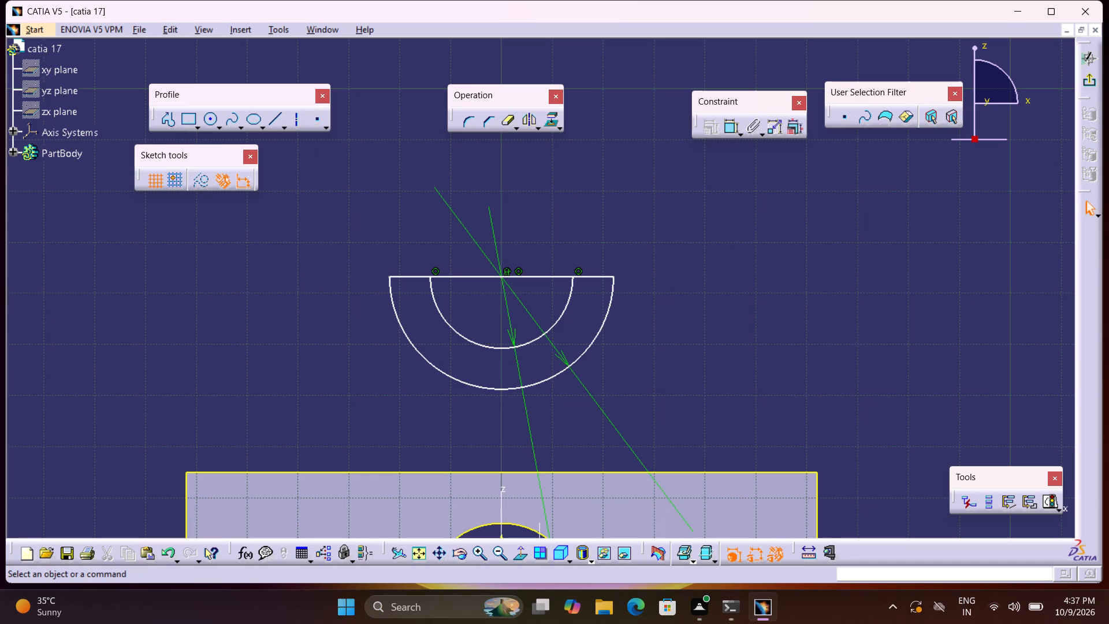
# Quick-trim the horizontal line's middle portion between the inner arc's ends to leave a closed U-shaped half ring.
pyautogui.click(505, 116)
pyautogui.click(466, 277)
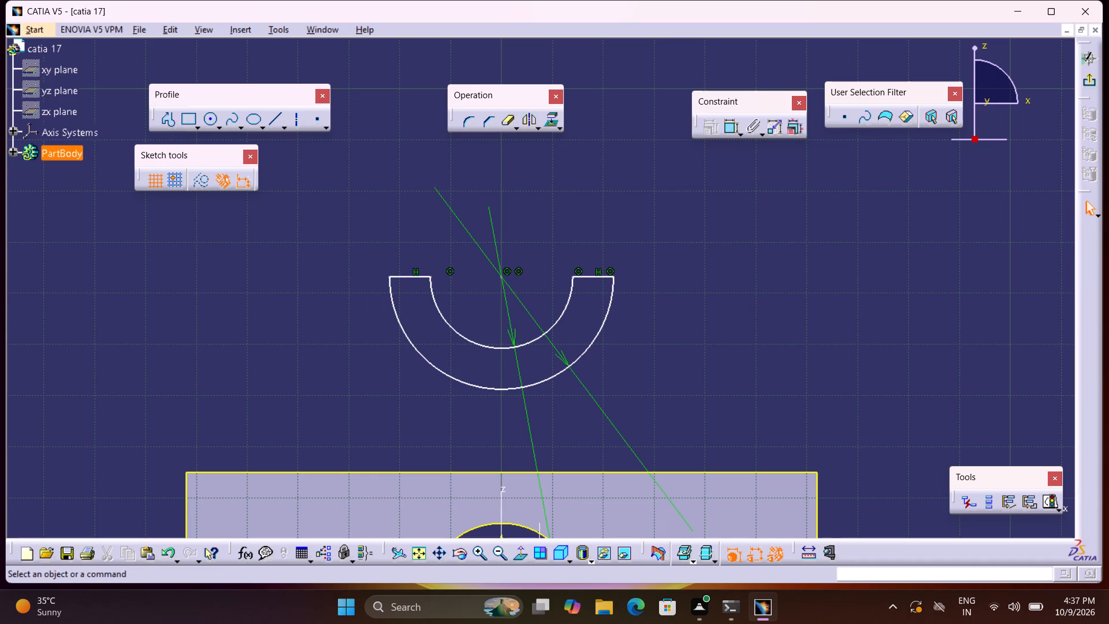
# Sketch a vertical profile line about 17 mm long from the projected top edge to the outer arc, at about H -4.5 mm.
pyautogui.moveTo(713, 288); pyautogui.dragTo(695, 264, button='middle')
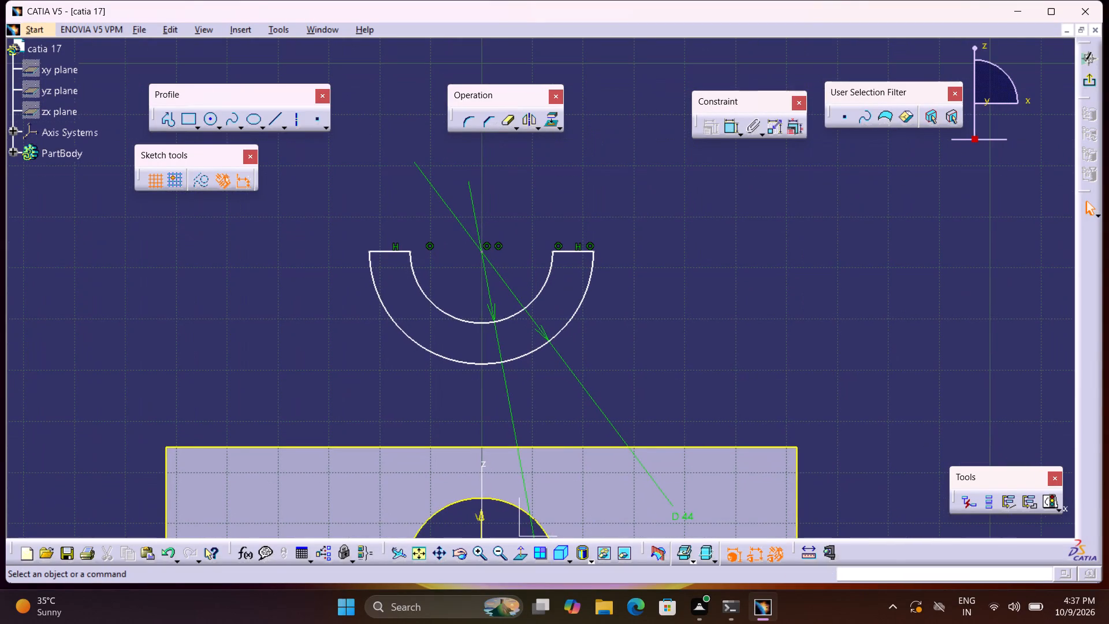
pyautogui.click(169, 116)
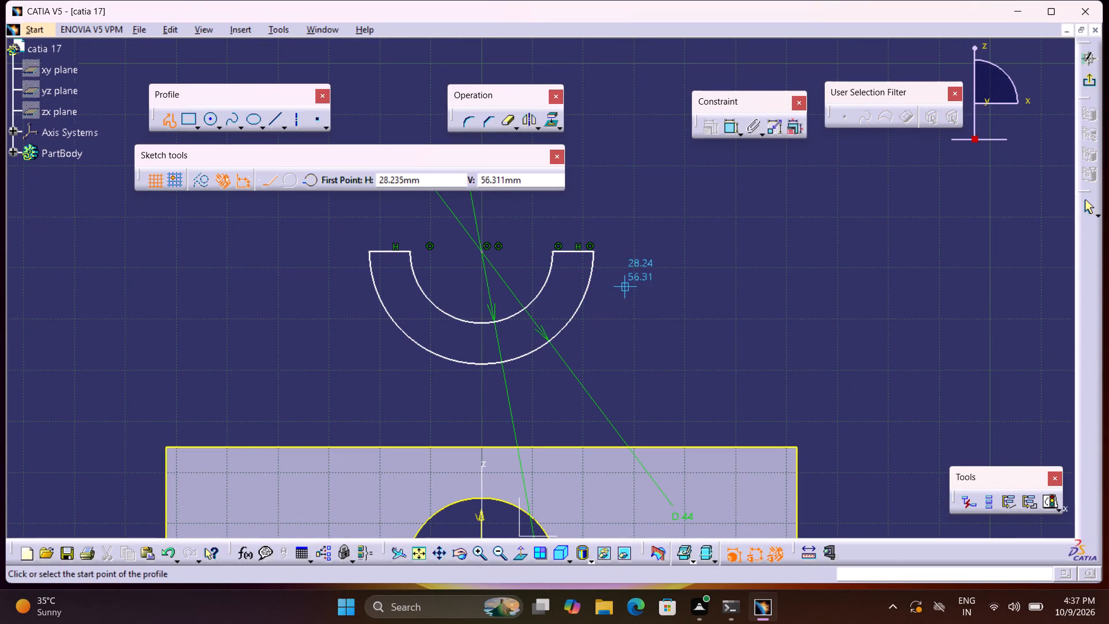
pyautogui.moveTo(611, 279); pyautogui.dragTo(614, 266, button='middle')
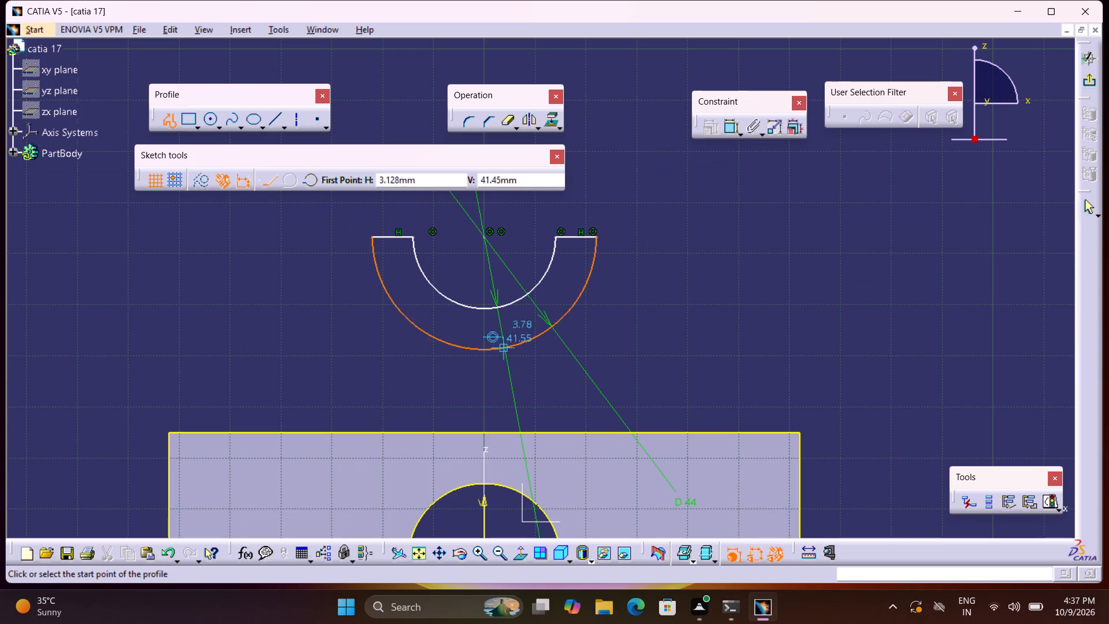
pyautogui.click(461, 433)
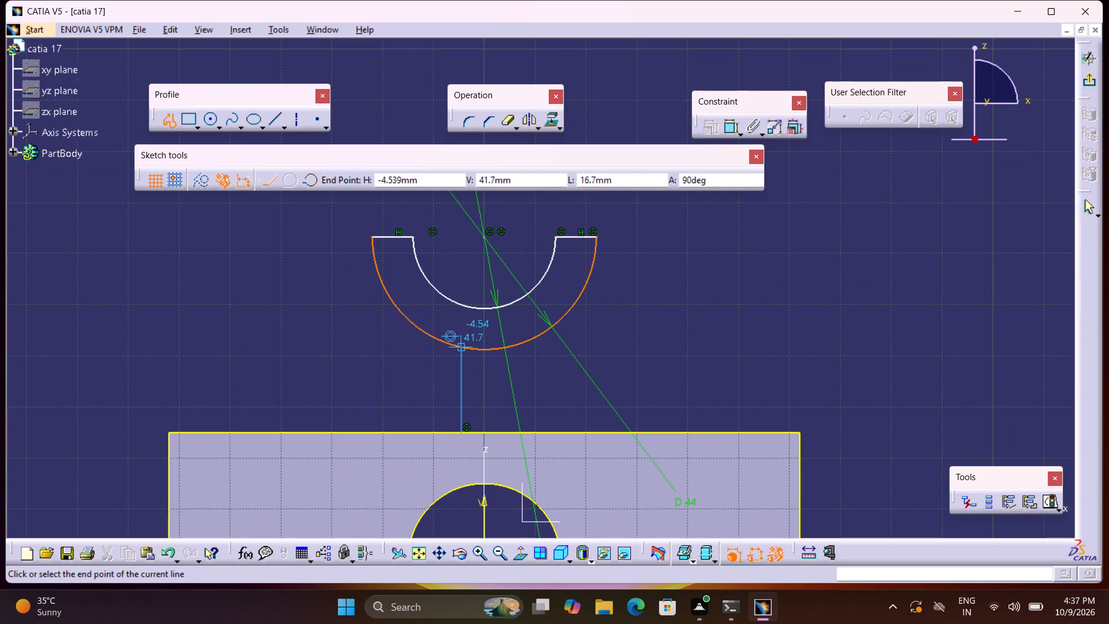
pyautogui.click(460, 344)
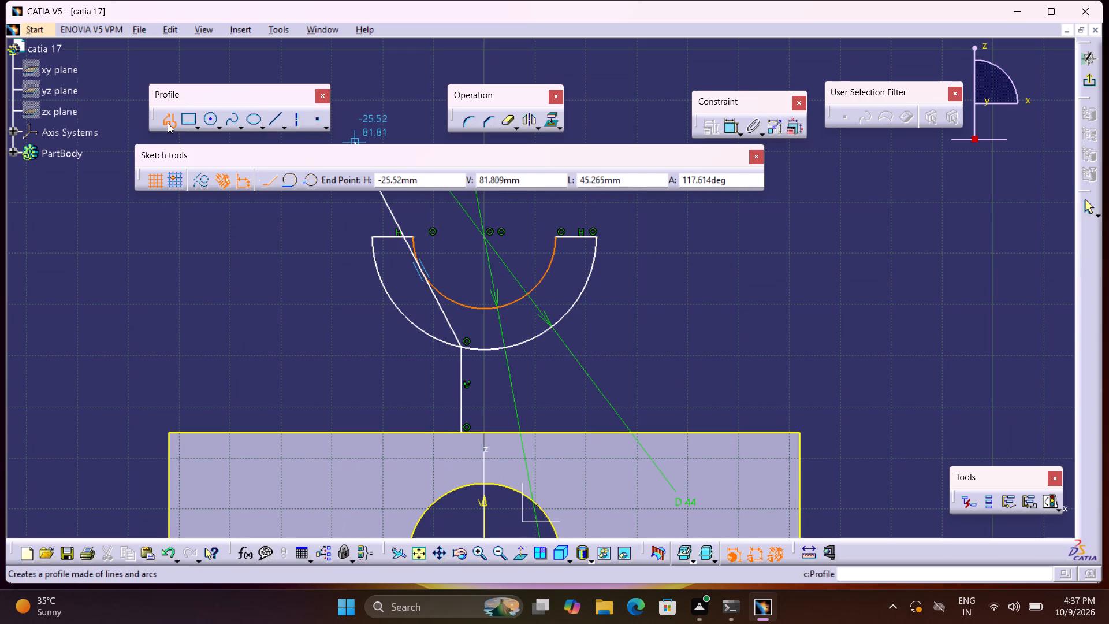
pyautogui.click(168, 123)
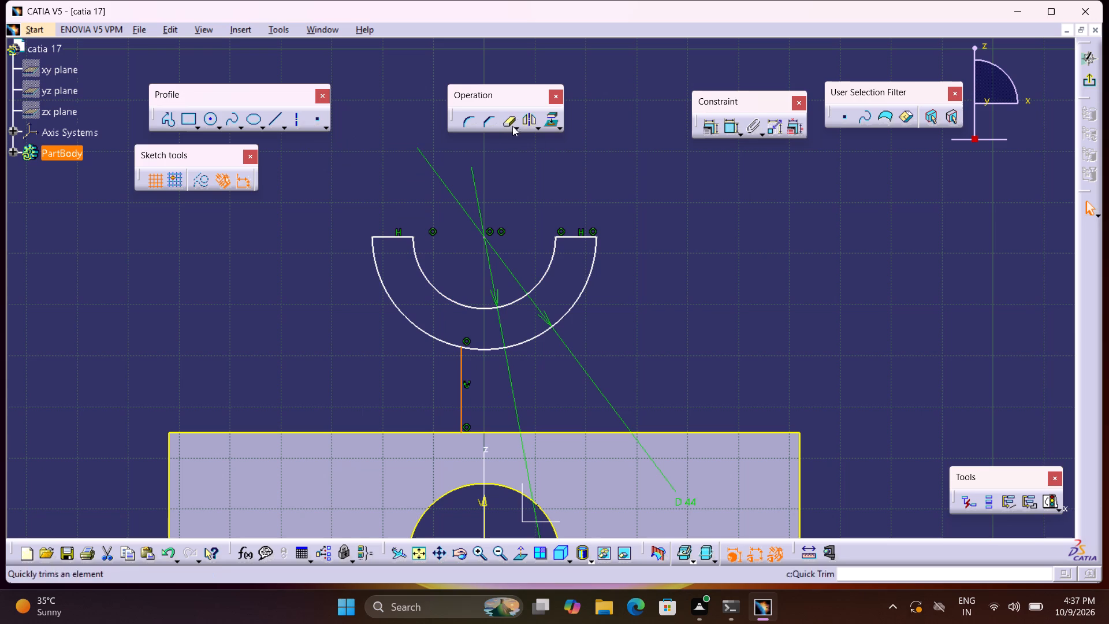
# Mirror the short vertical line about the V axis.
pyautogui.click(531, 119)
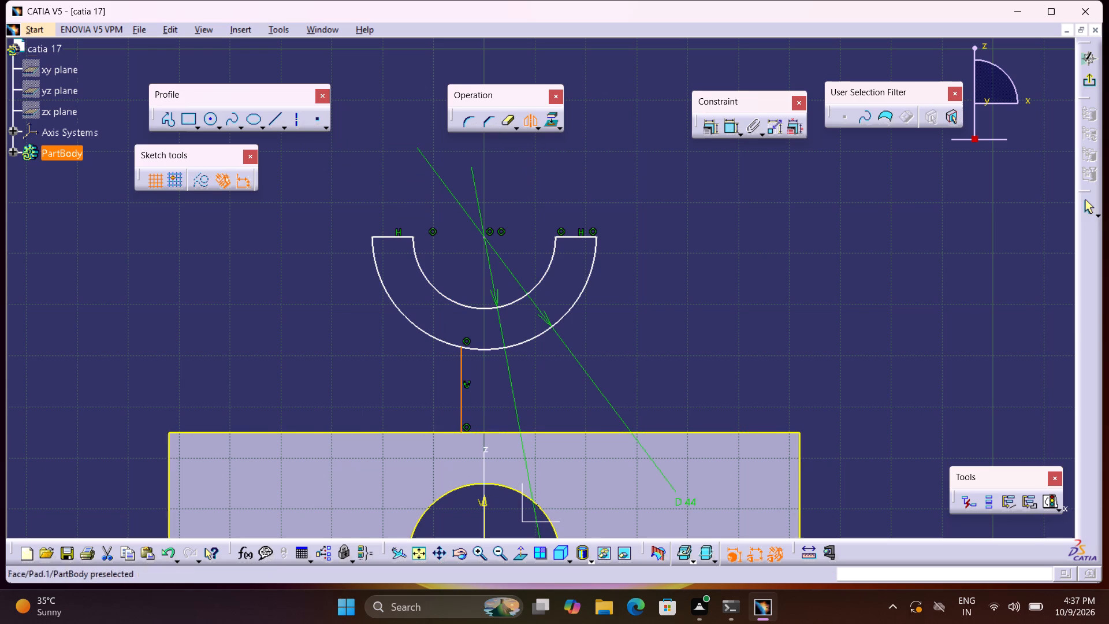
pyautogui.click(485, 466)
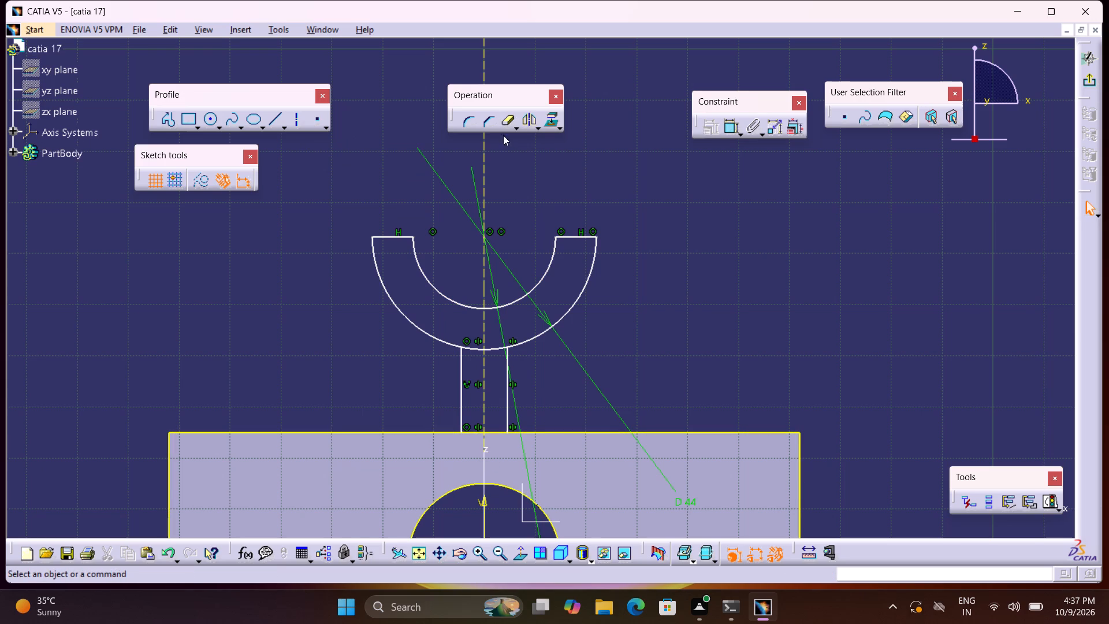
# Dimension the spacing between the two vertical web lines to 10 mm.
pyautogui.click(725, 129)
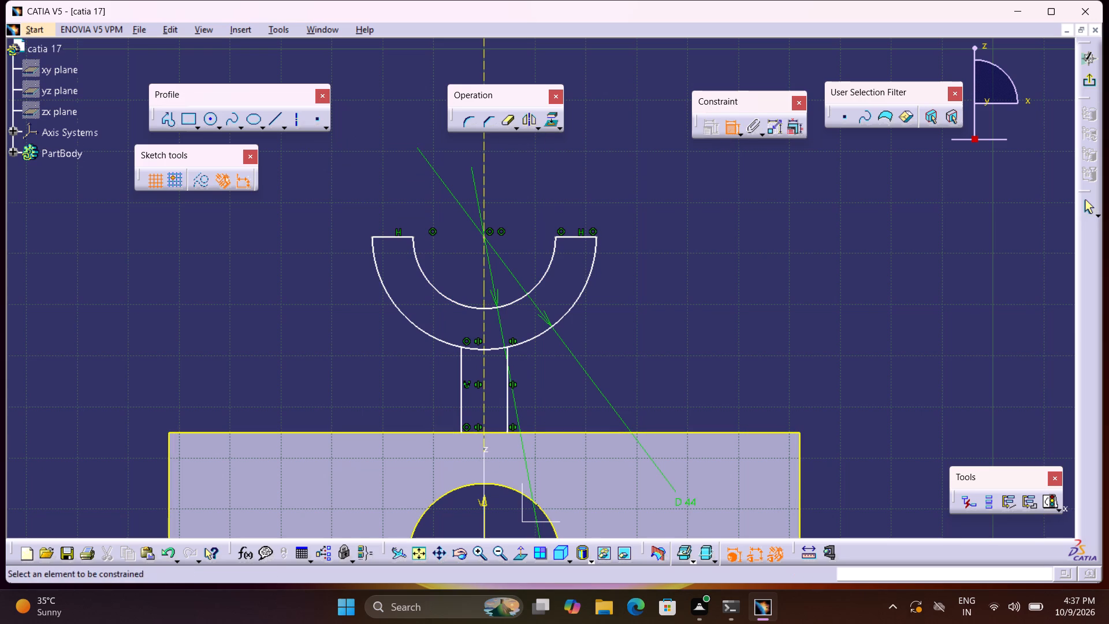
pyautogui.click(505, 385)
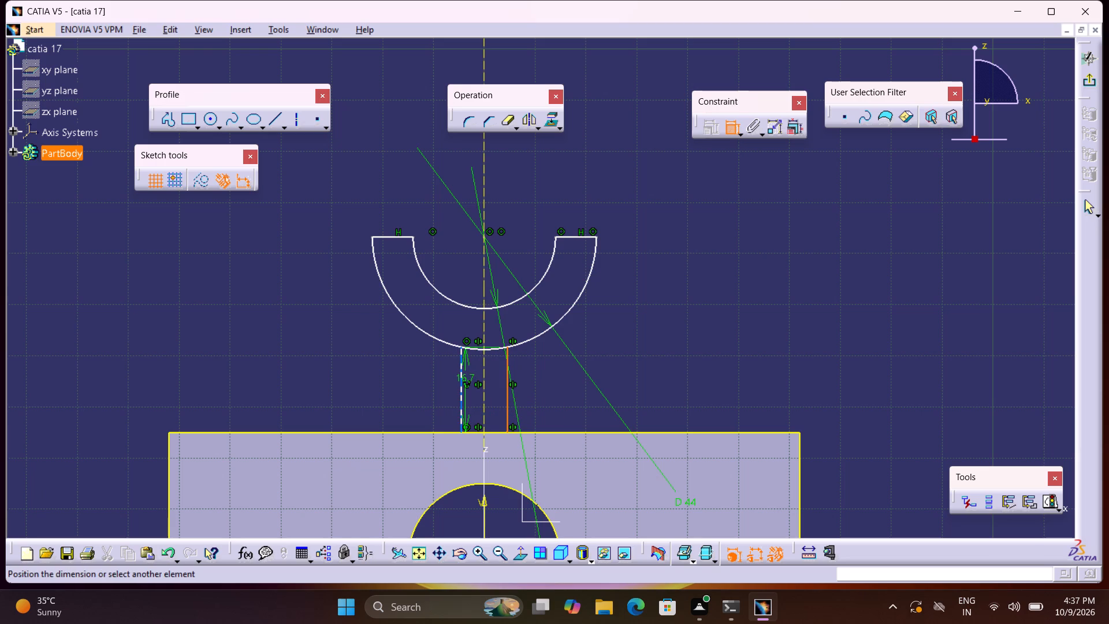
pyautogui.click(463, 380)
pyautogui.click(496, 398)
pyautogui.doubleClick(496, 398)
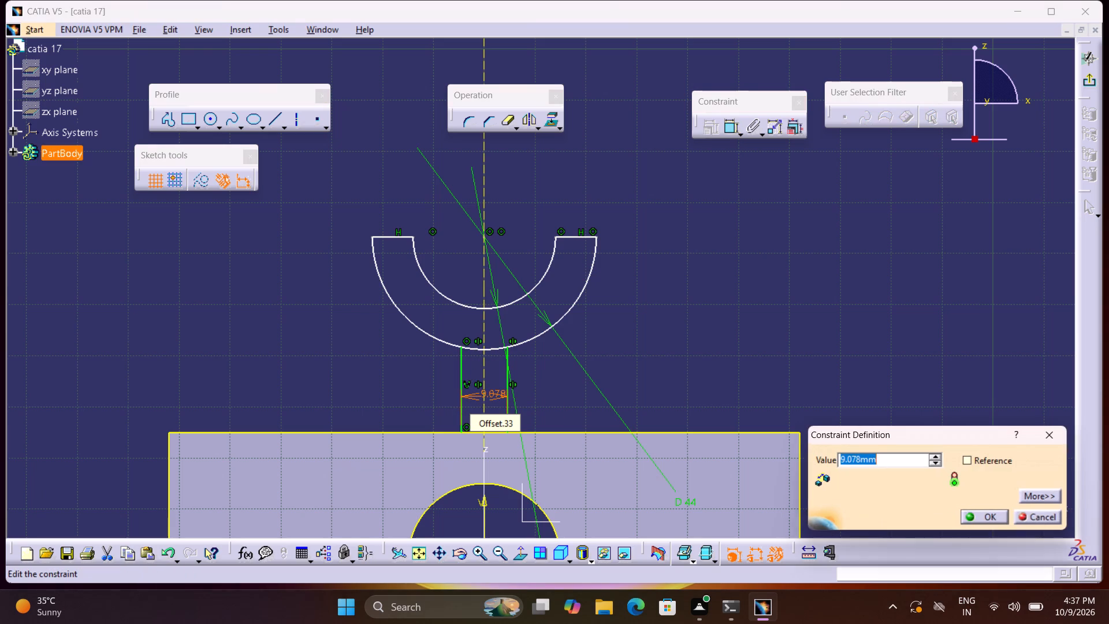
pyautogui.write('10')
pyautogui.press('Return')
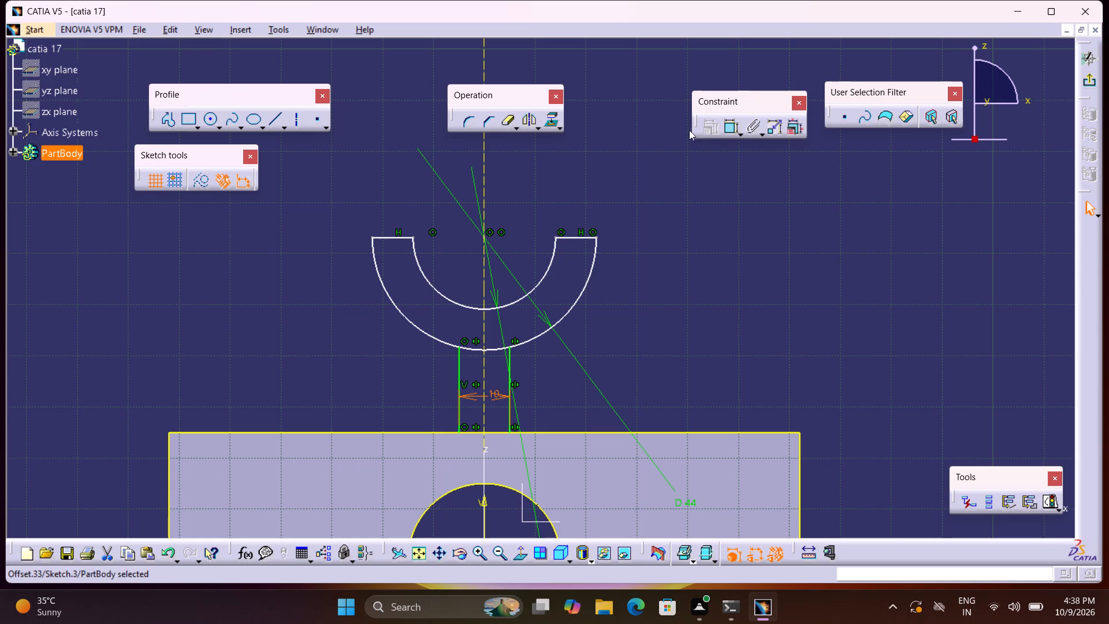
# Dimension the height from the half ring's centre to the projected top edge to 40 mm.
pyautogui.click(730, 130)
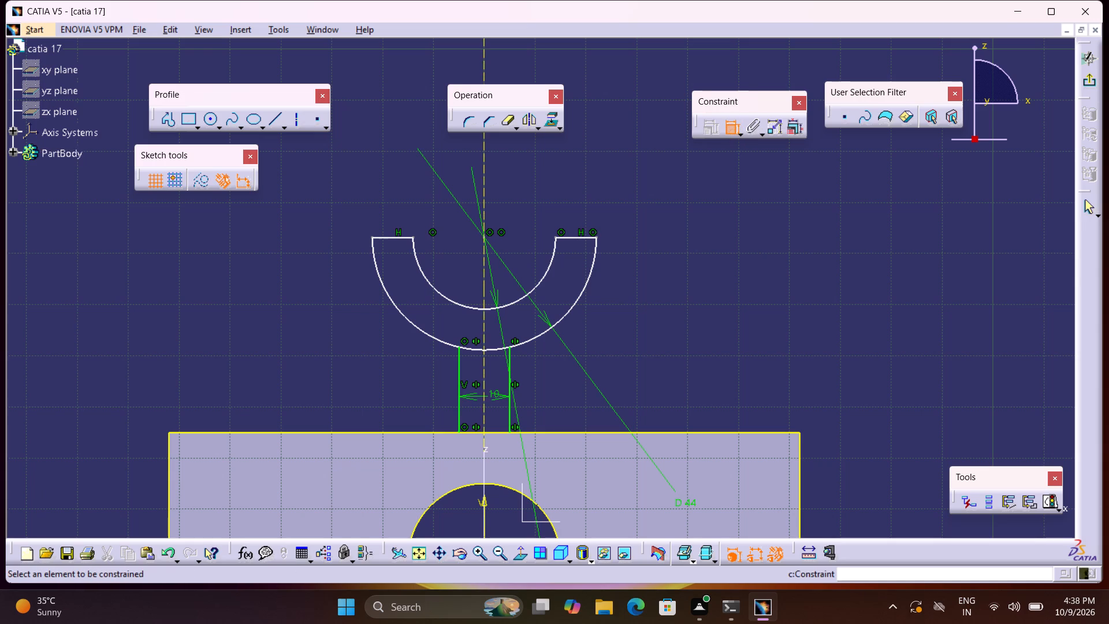
pyautogui.click(486, 235)
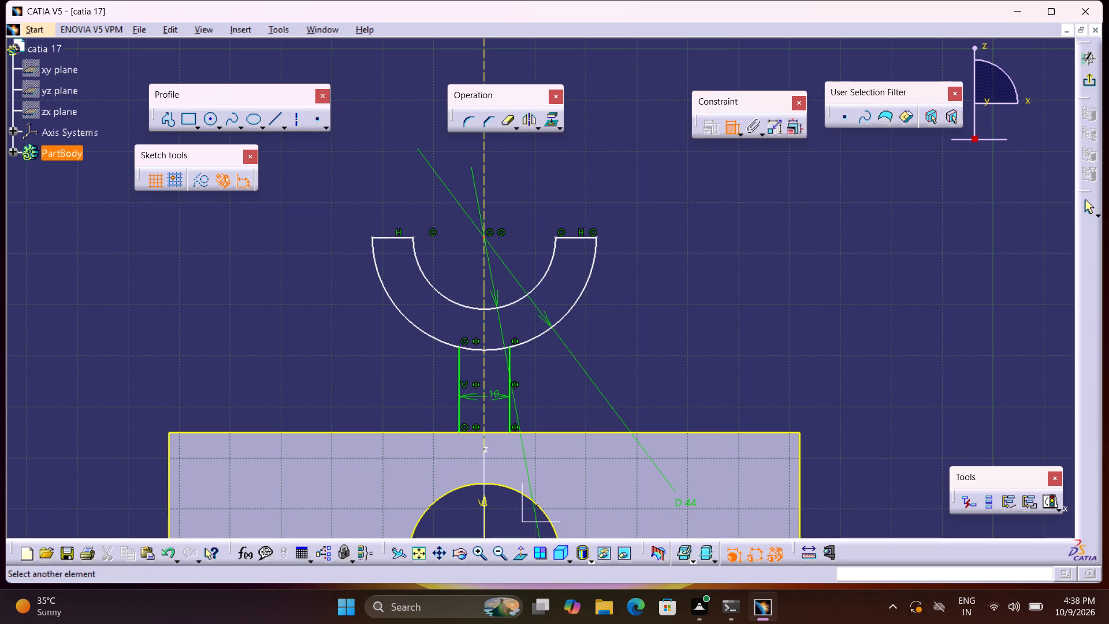
pyautogui.click(600, 432)
pyautogui.click(650, 346)
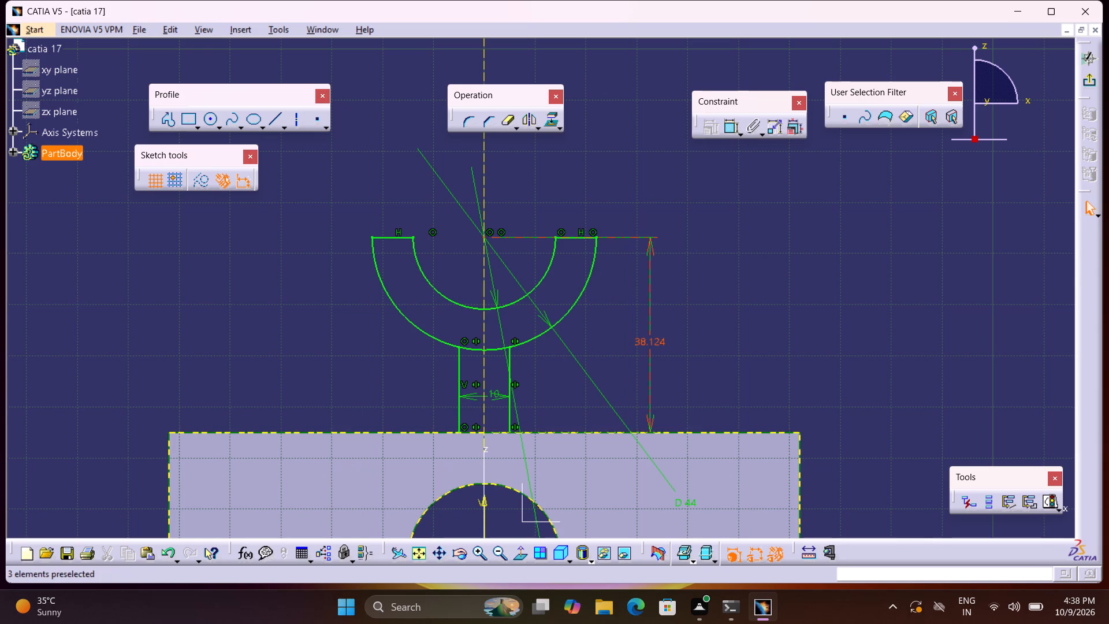
pyautogui.doubleClick(657, 343)
pyautogui.write('40')
pyautogui.press('Return')
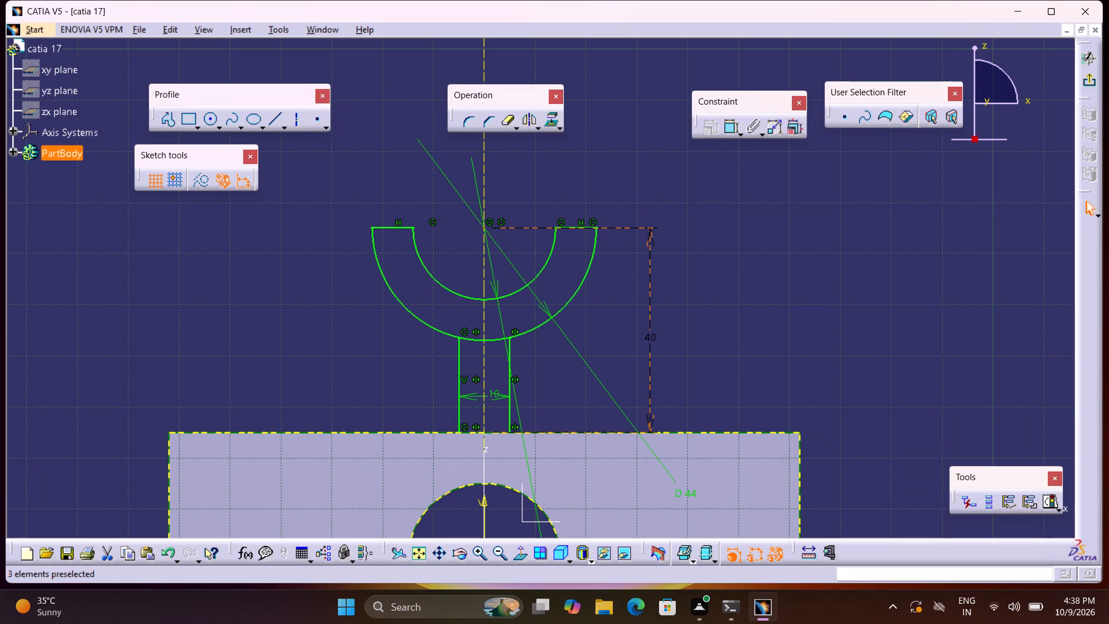
# Quick-trim the portion of the outer arc between the two web lines.
pyautogui.doubleClick(505, 123)
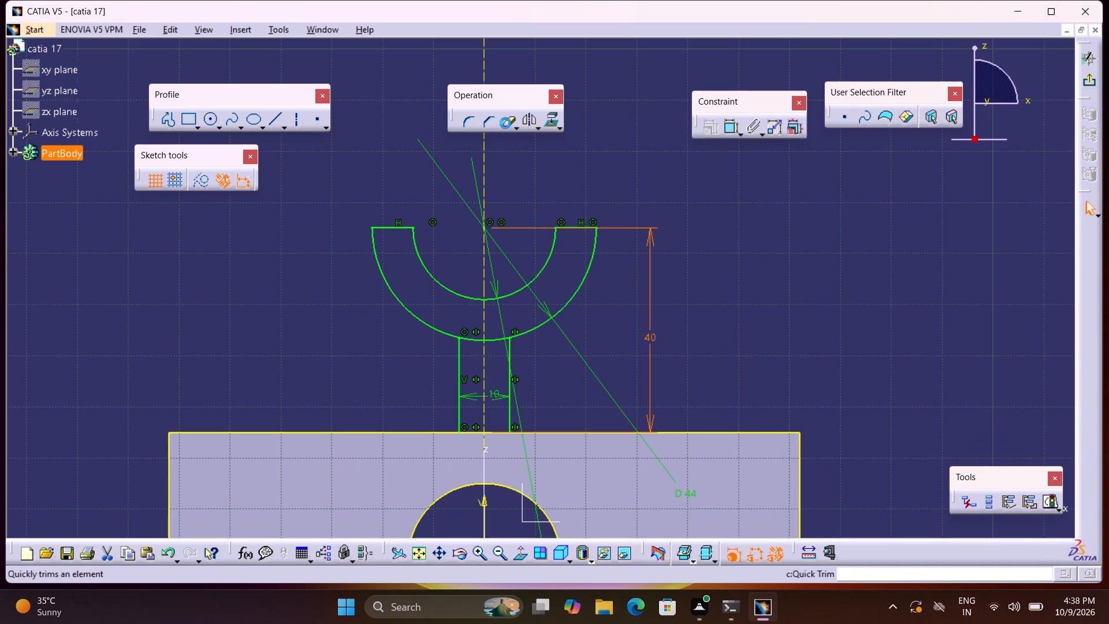
pyautogui.click(494, 339)
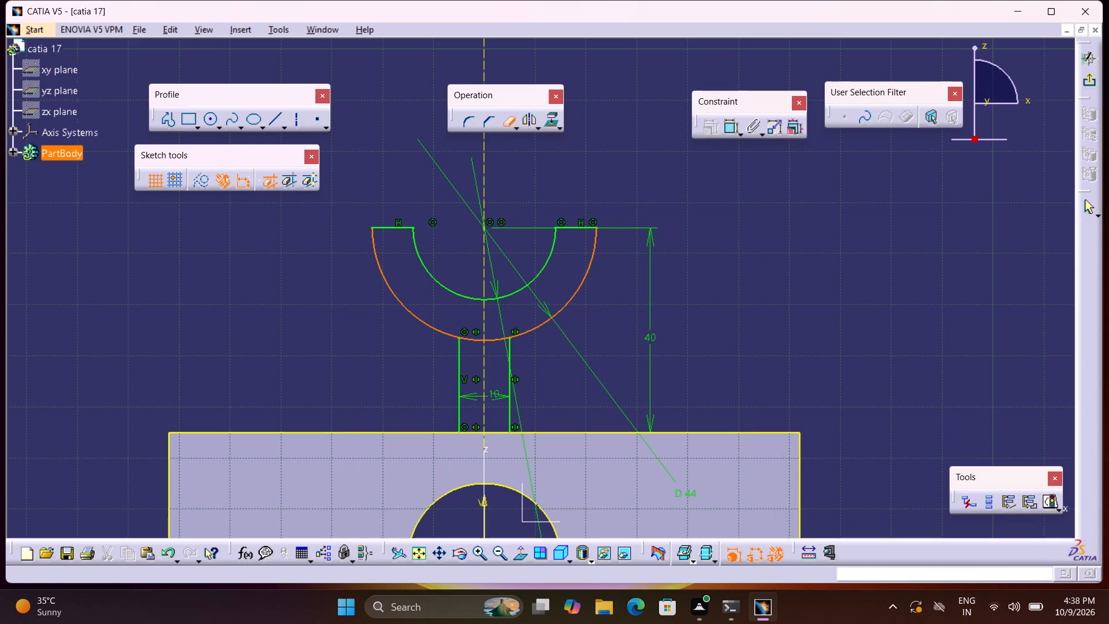
pyautogui.click(479, 341)
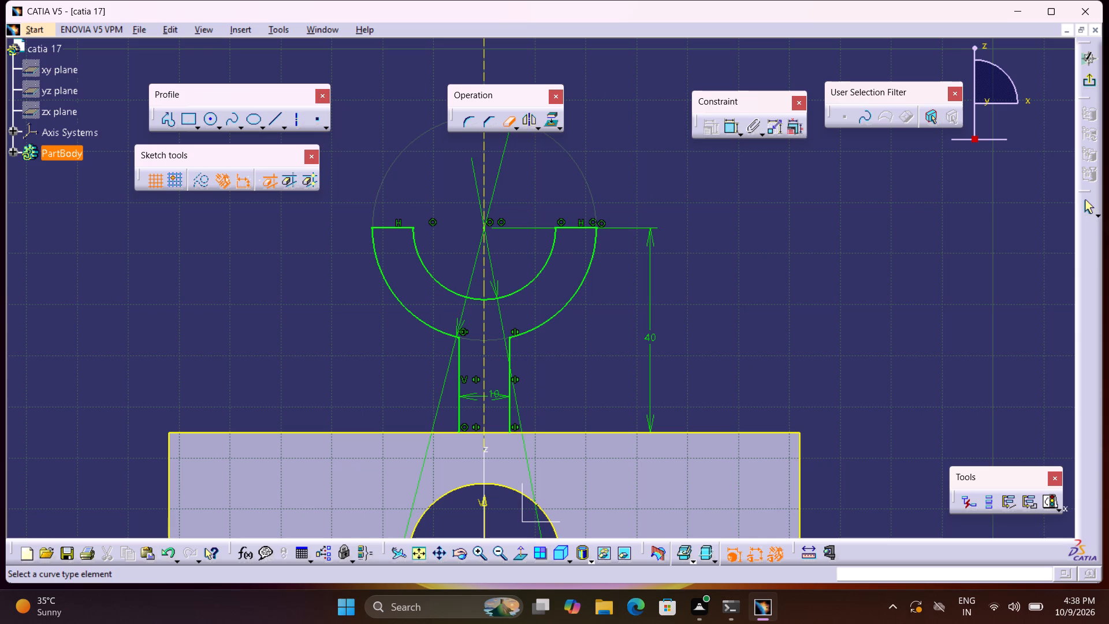
pyautogui.click(505, 124)
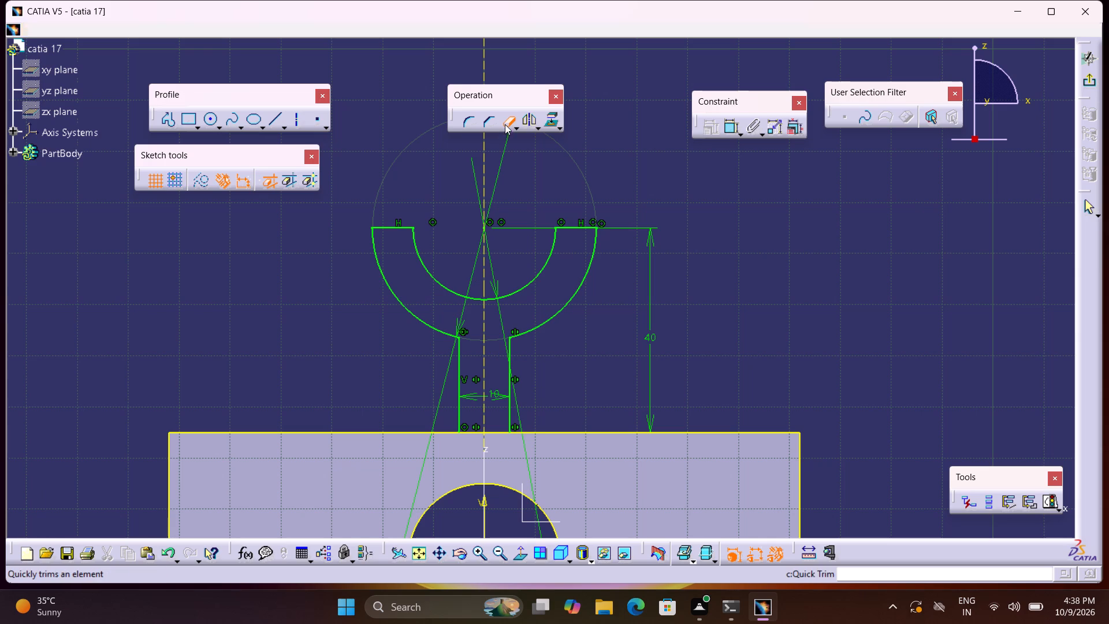
# Delete the projected outline of the vertical leg from the sketch.
pyautogui.click(648, 181)
pyautogui.click(645, 182)
pyautogui.click(780, 432)
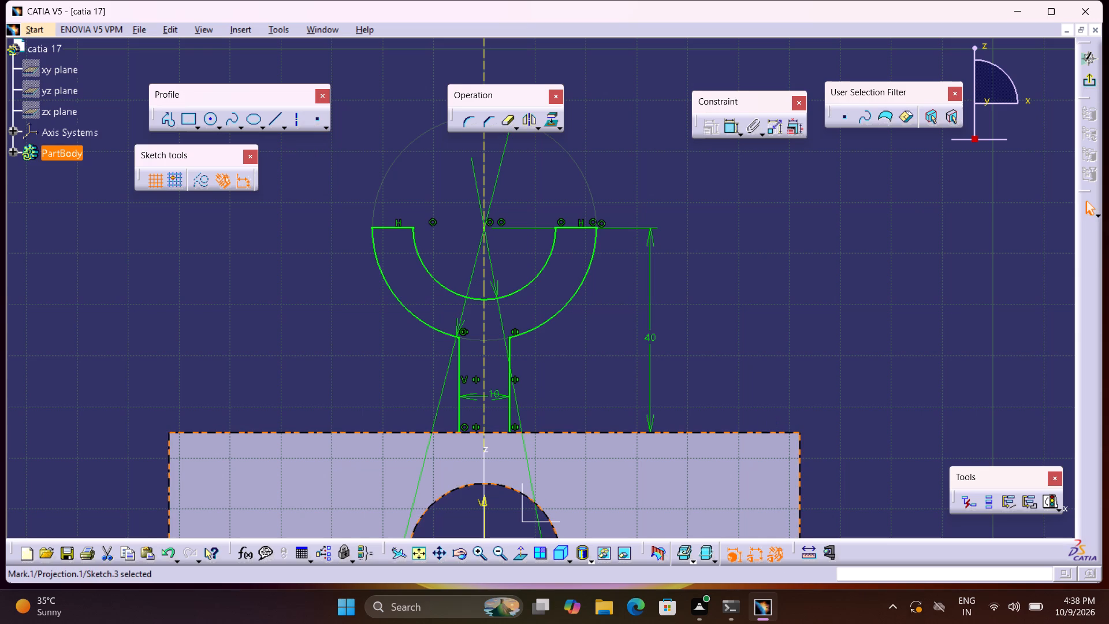
pyautogui.press('Delete')
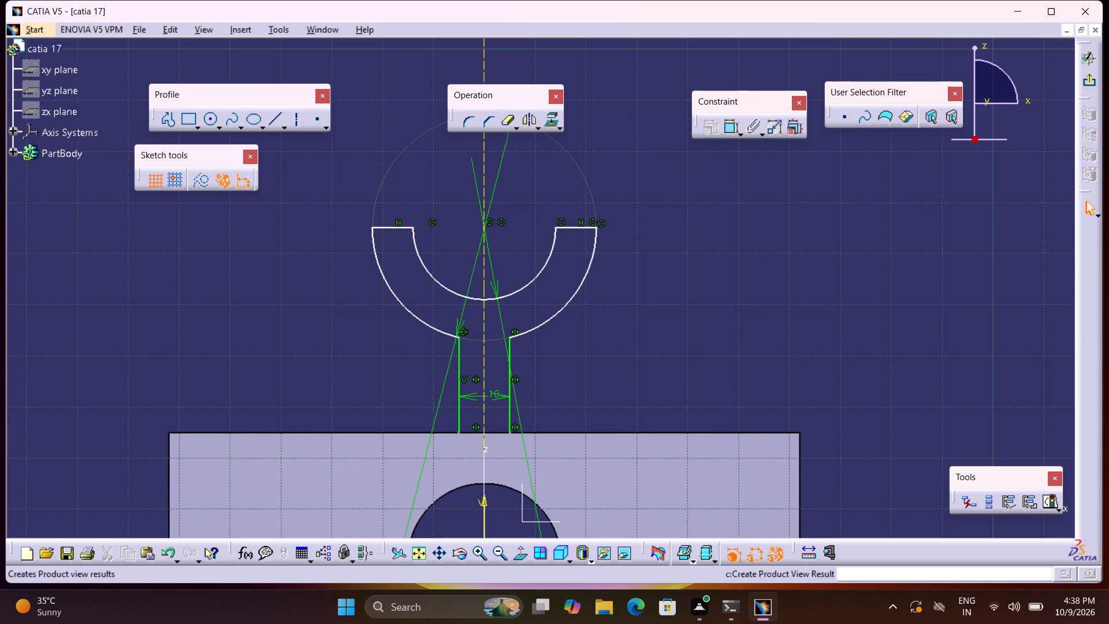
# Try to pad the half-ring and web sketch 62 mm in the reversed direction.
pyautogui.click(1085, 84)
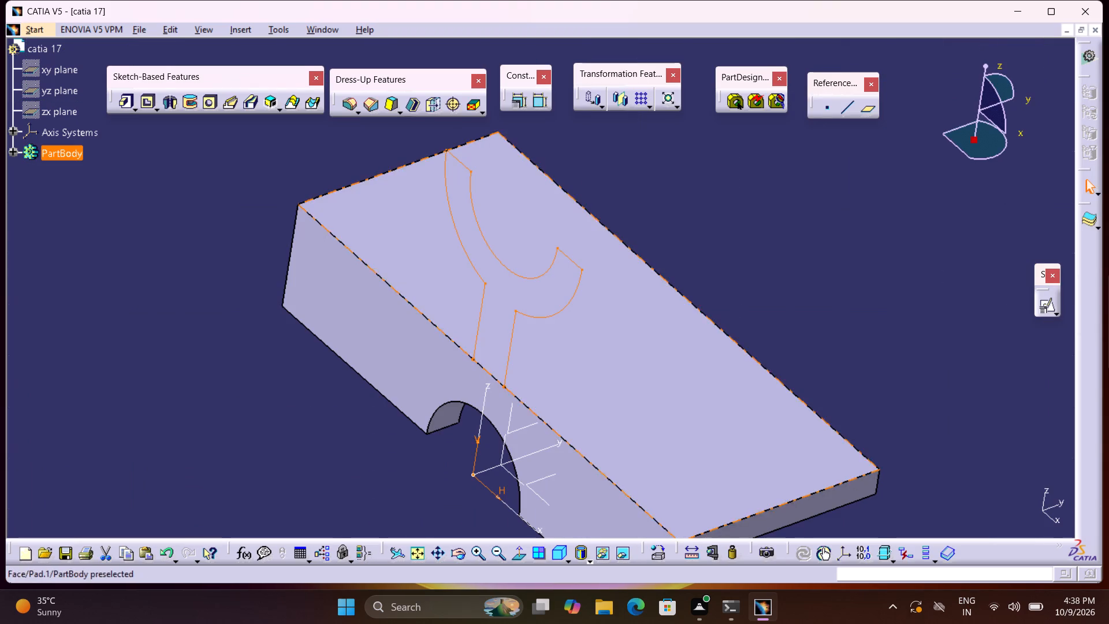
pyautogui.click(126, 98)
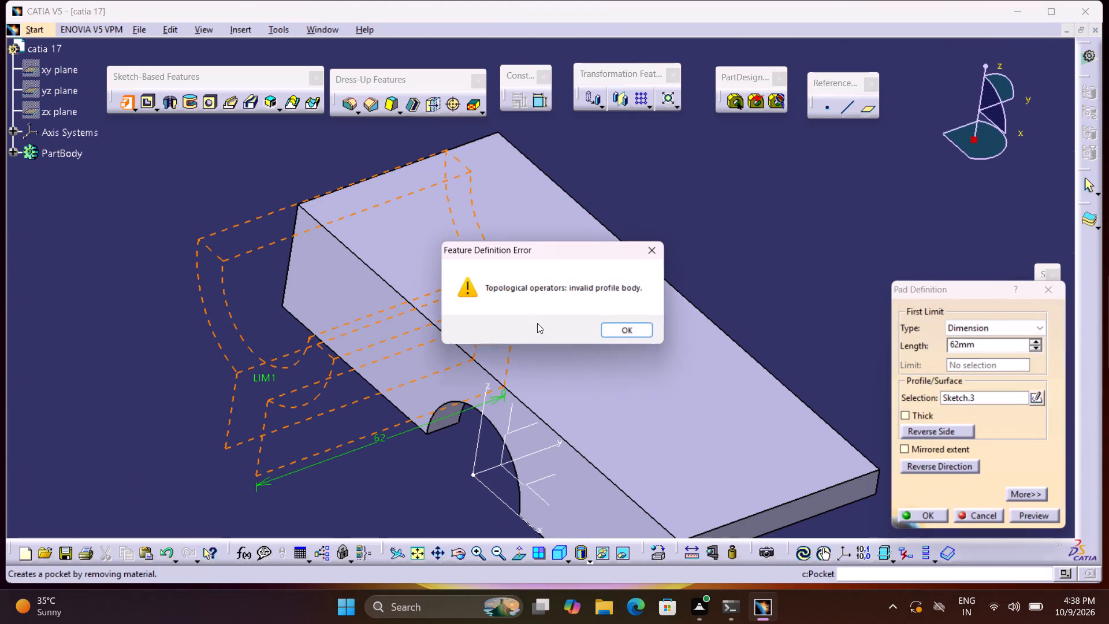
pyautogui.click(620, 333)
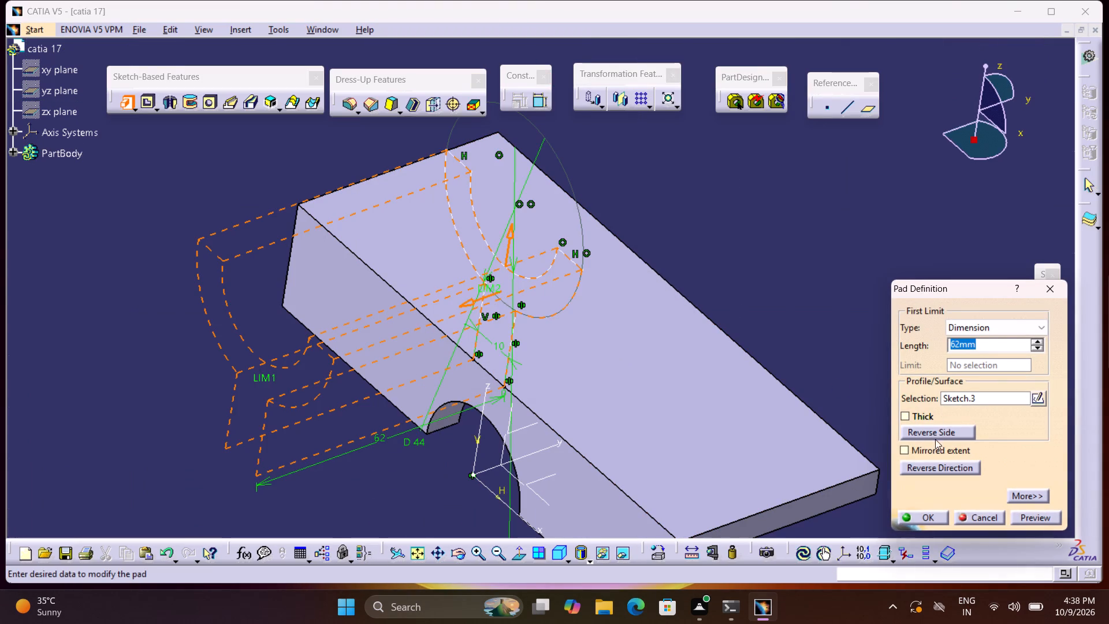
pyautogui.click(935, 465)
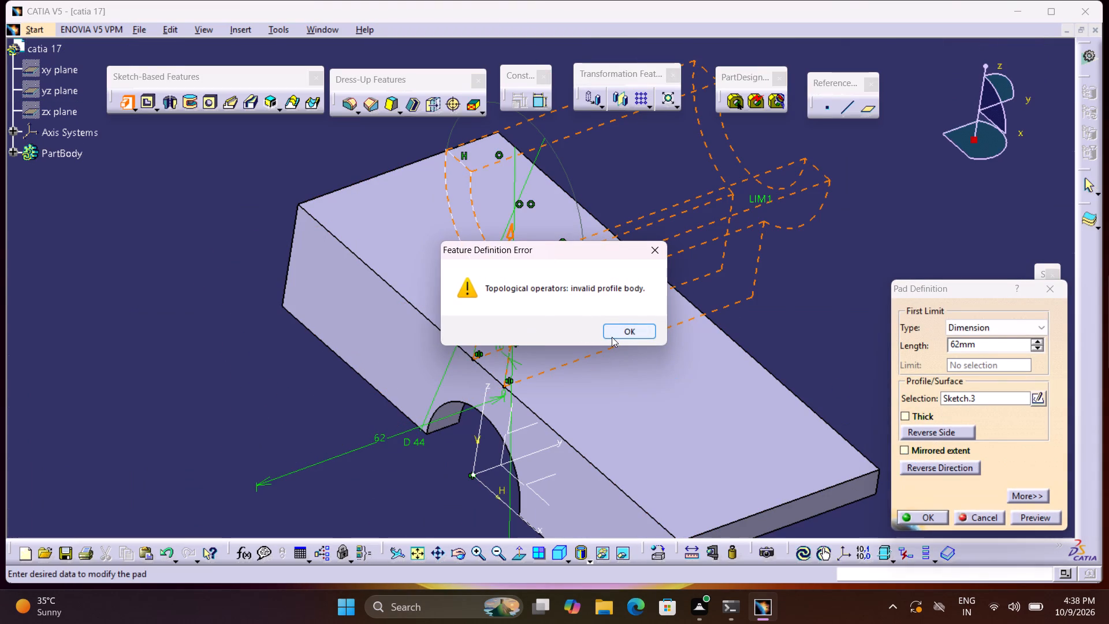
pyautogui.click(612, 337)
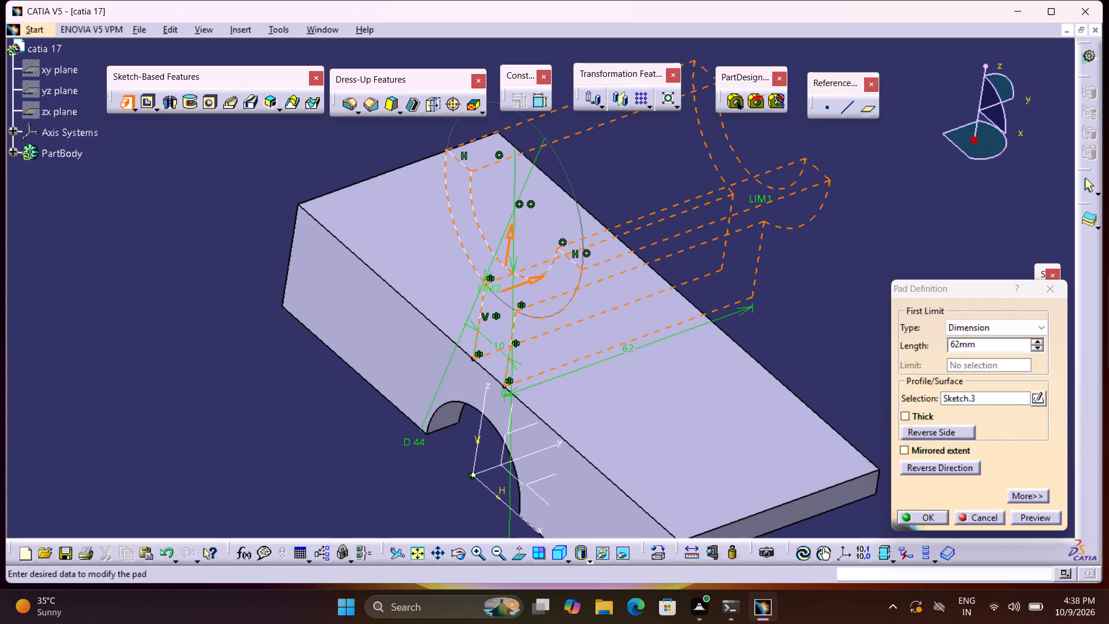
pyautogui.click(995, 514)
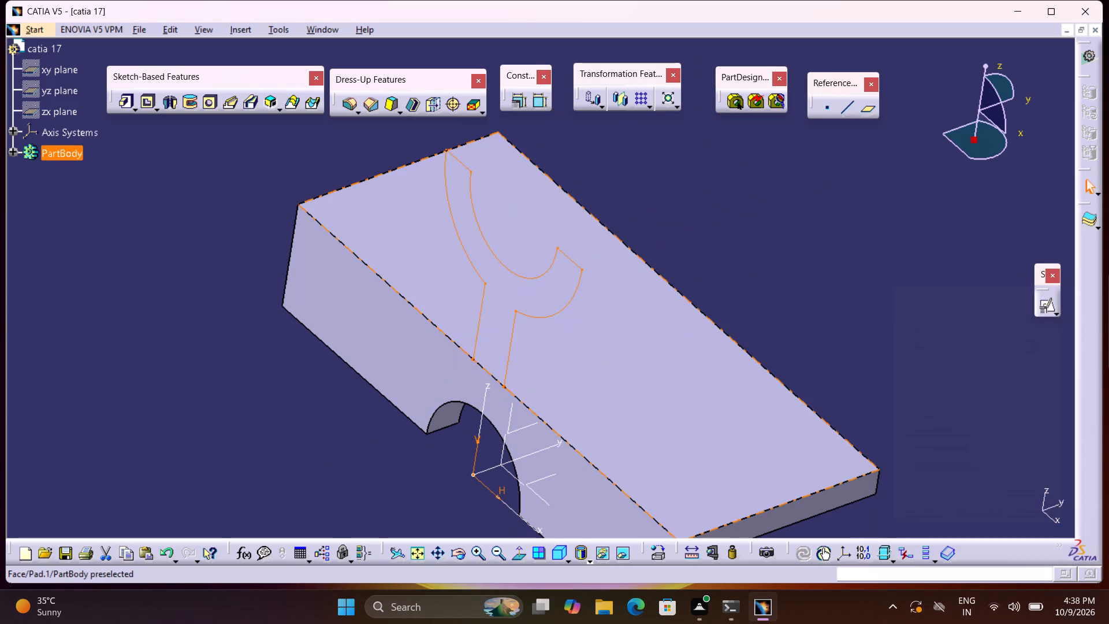
# Reopen the half-ring sketch, close the web's lower end with a 10 mm horizontal line, and exit the sketch.
pyautogui.doubleClick(522, 278)
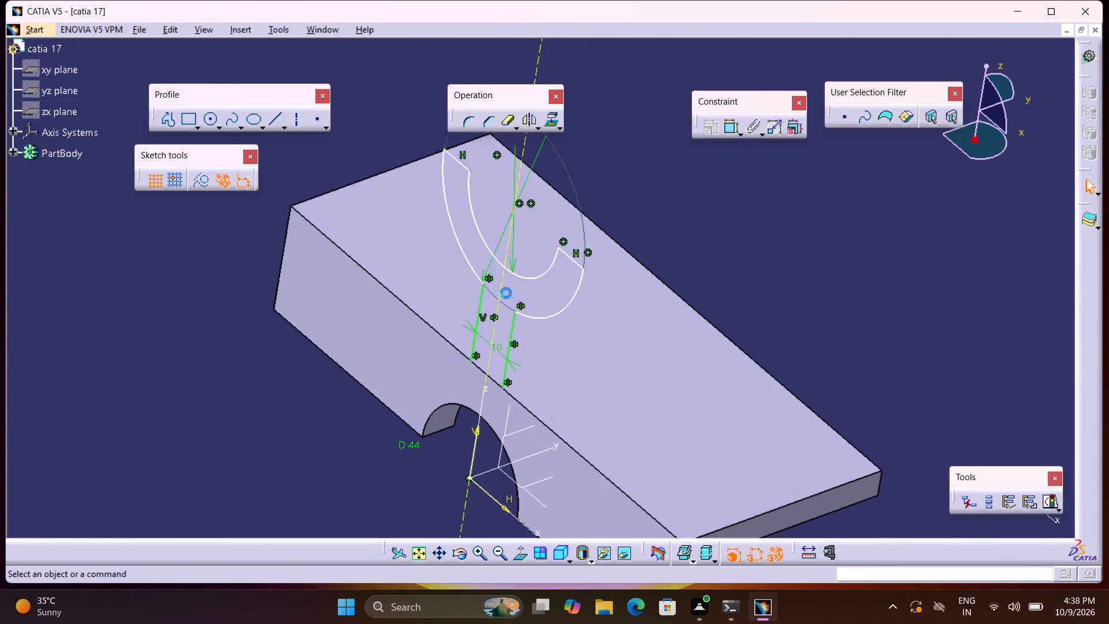
pyautogui.click(168, 117)
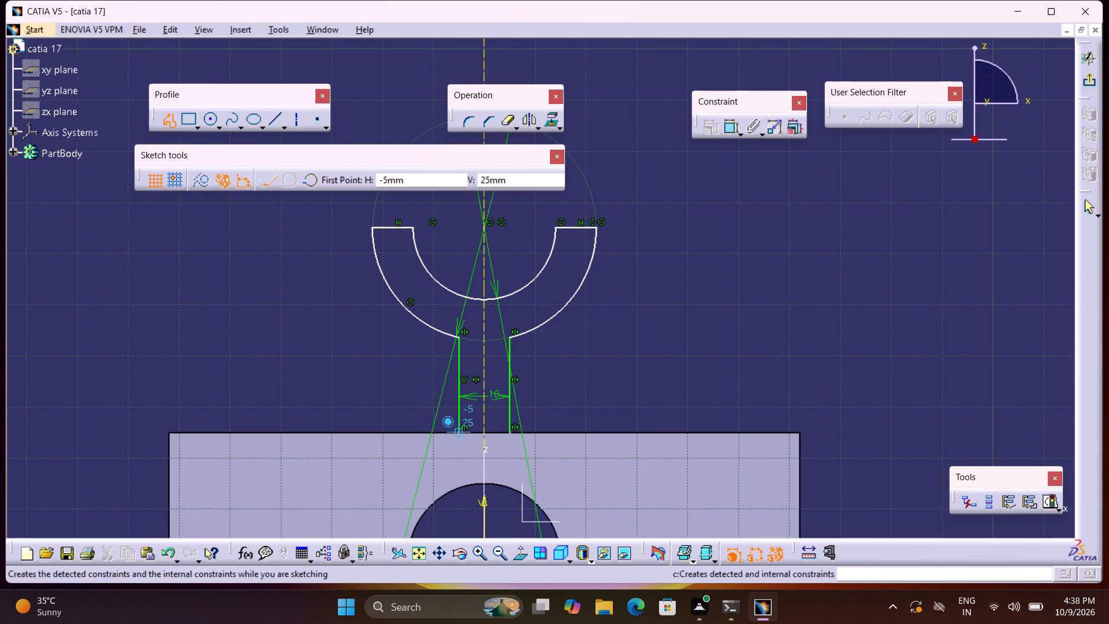
pyautogui.click(459, 431)
pyautogui.click(507, 431)
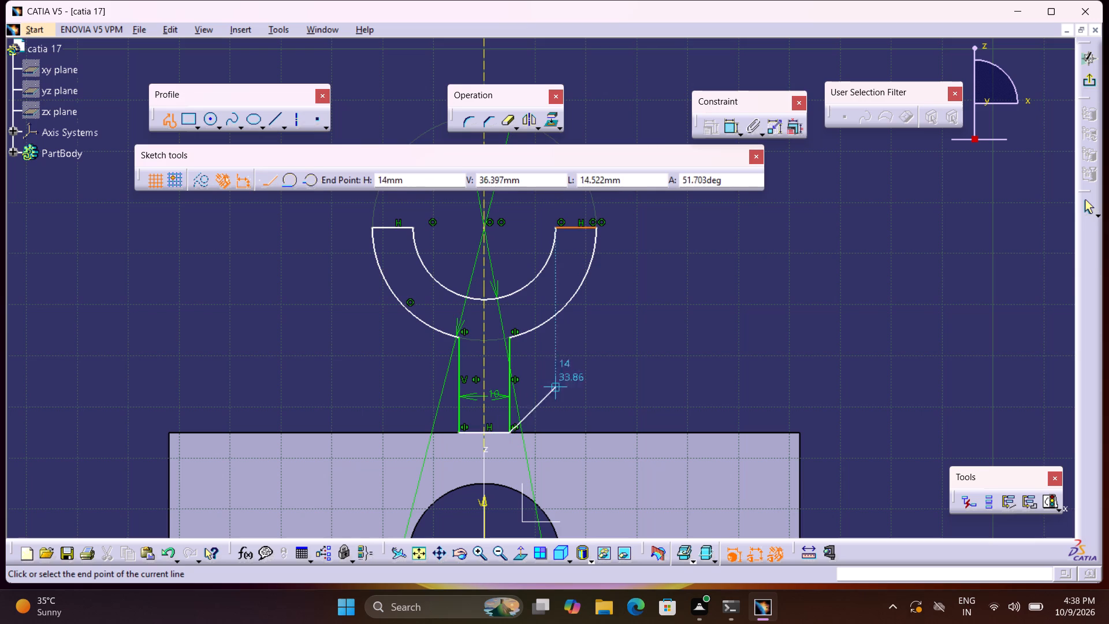
pyautogui.click(1096, 81)
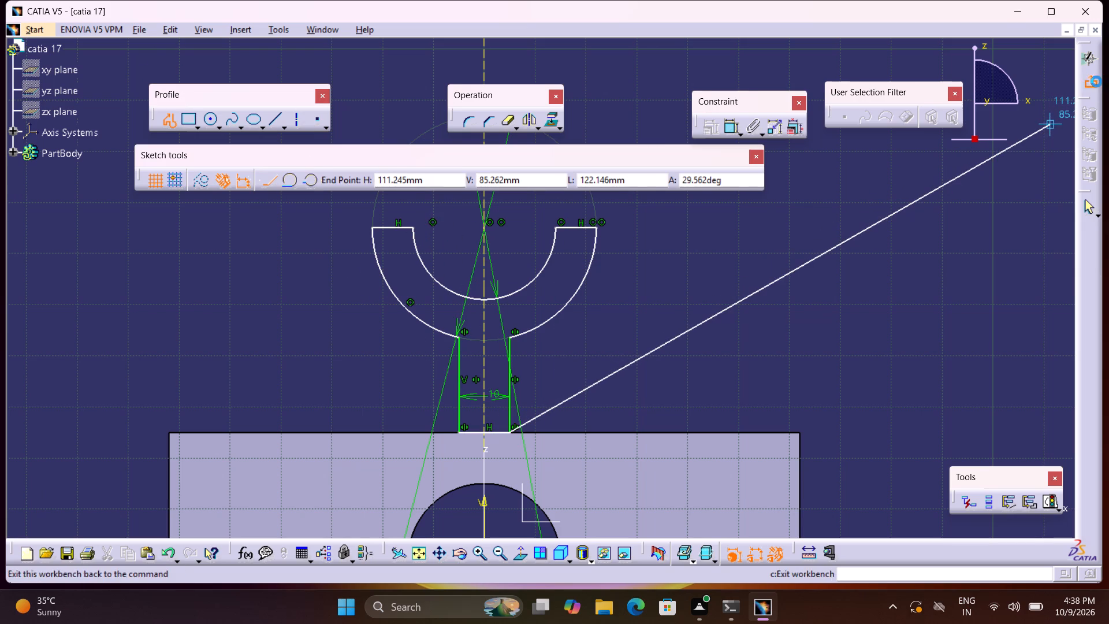
# Pad the closed half-ring and web profile 50 mm in the reversed direction, over the top face.
pyautogui.click(127, 103)
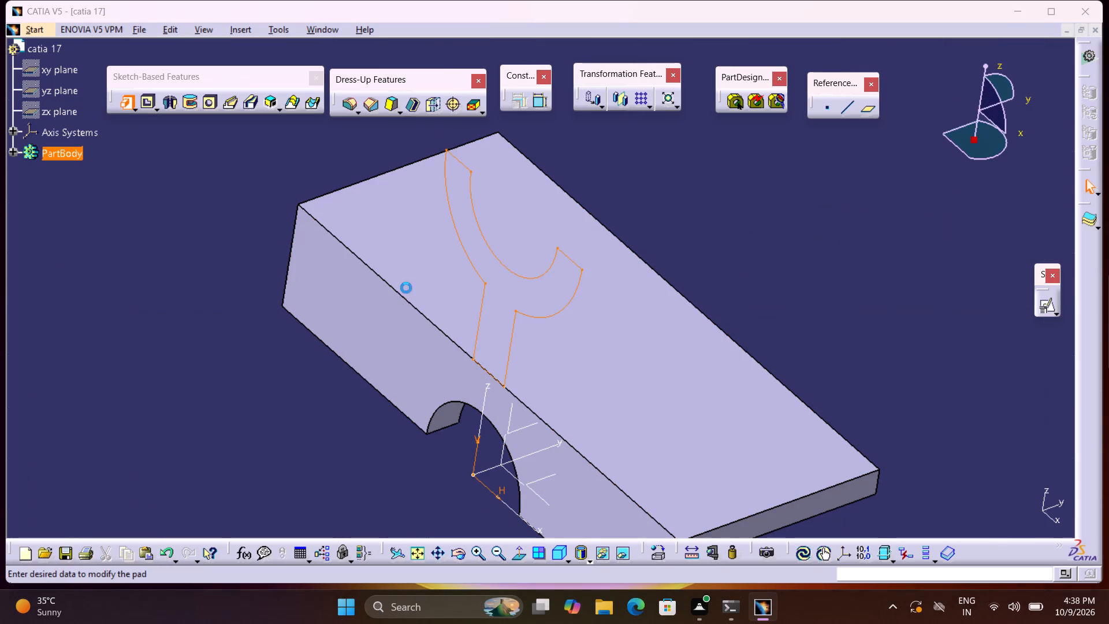
pyautogui.click(946, 466)
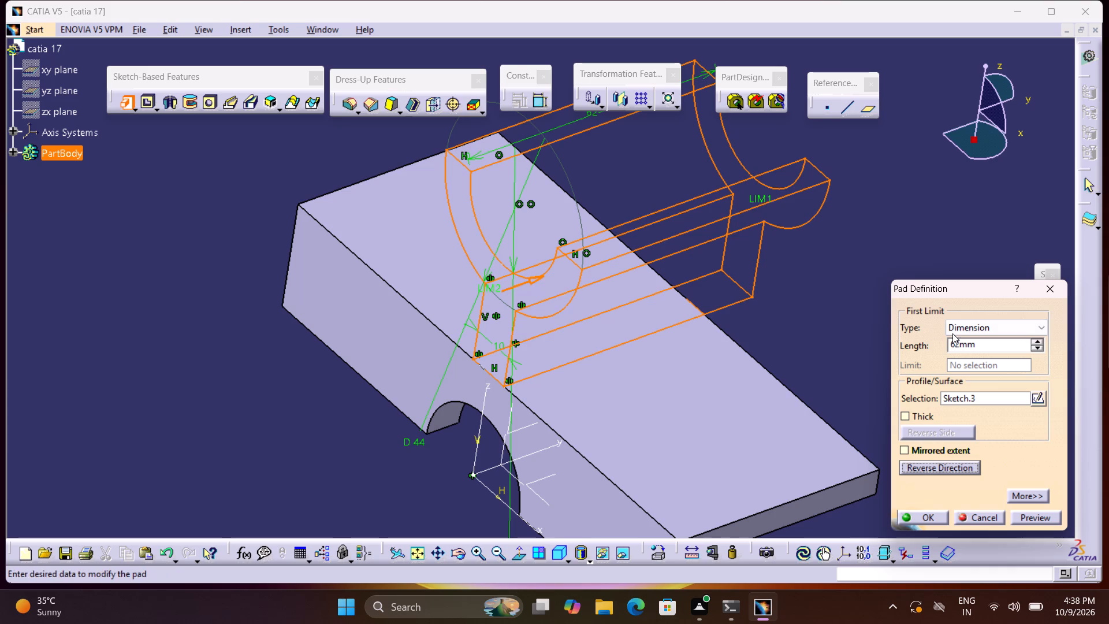
pyautogui.moveTo(981, 348); pyautogui.dragTo(913, 362)
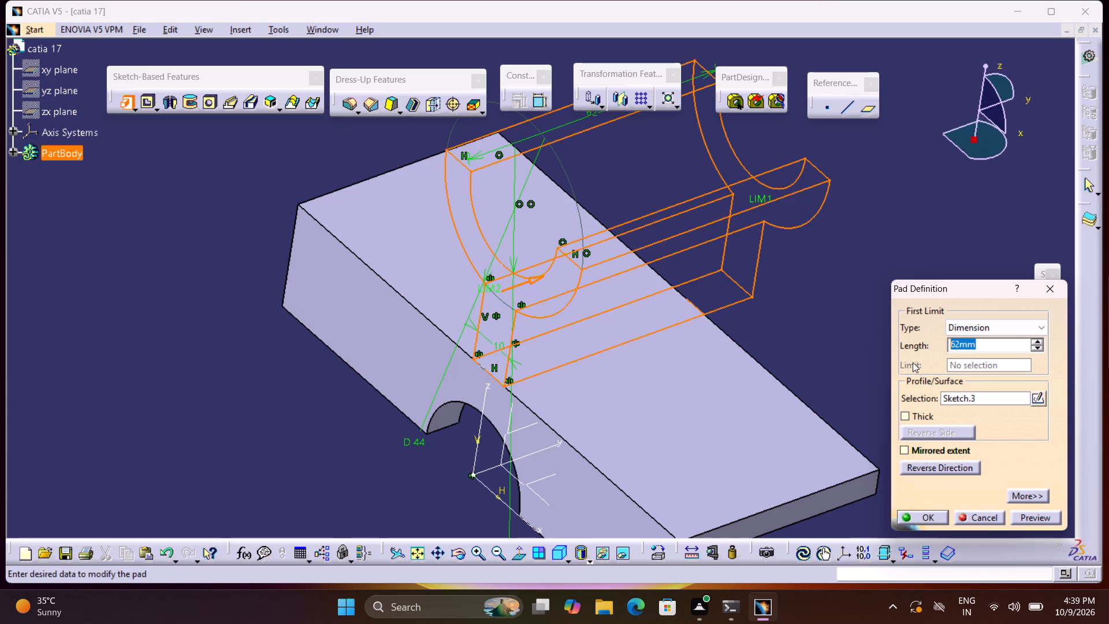
pyautogui.write('50')
pyautogui.press('Return')
pyautogui.click(877, 384)
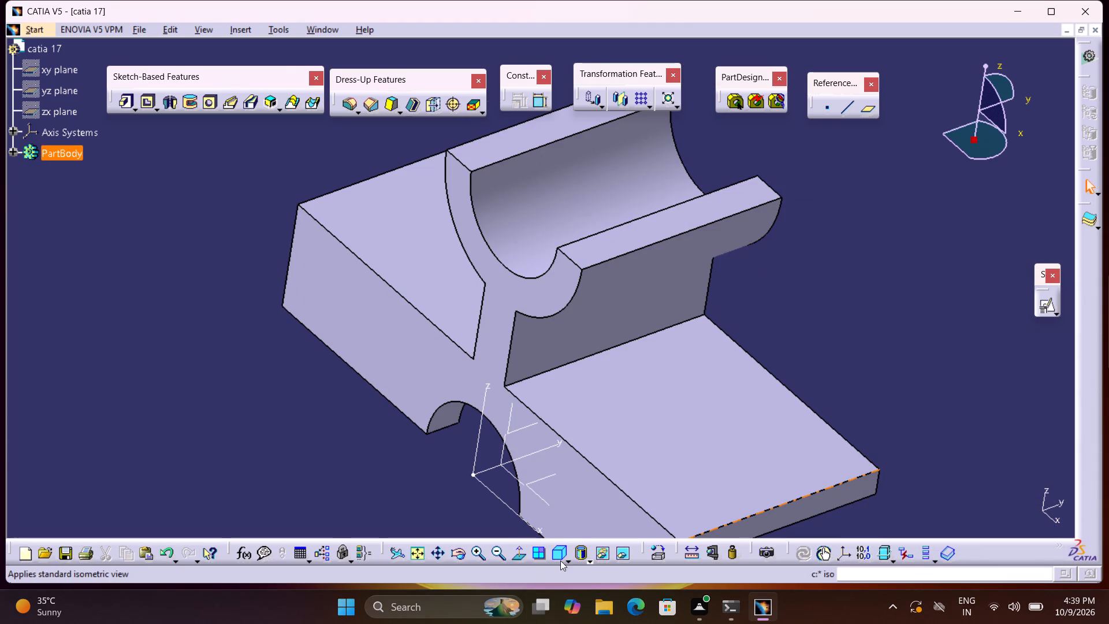
# Start a hole on the top face on the +X side of the web and open its positioning sketch.
pyautogui.click(560, 560)
pyautogui.moveTo(899, 488); pyautogui.dragTo(877, 495, button='middle')
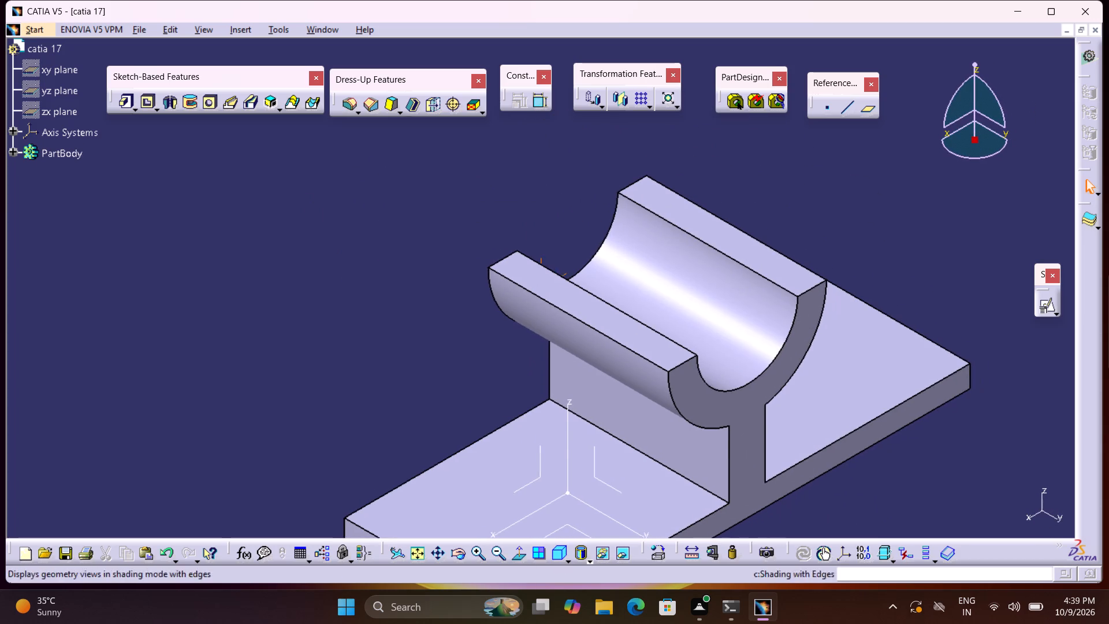
pyautogui.moveTo(877, 495); pyautogui.dragTo(761, 341, button='middle')
pyautogui.middleClick(761, 341)
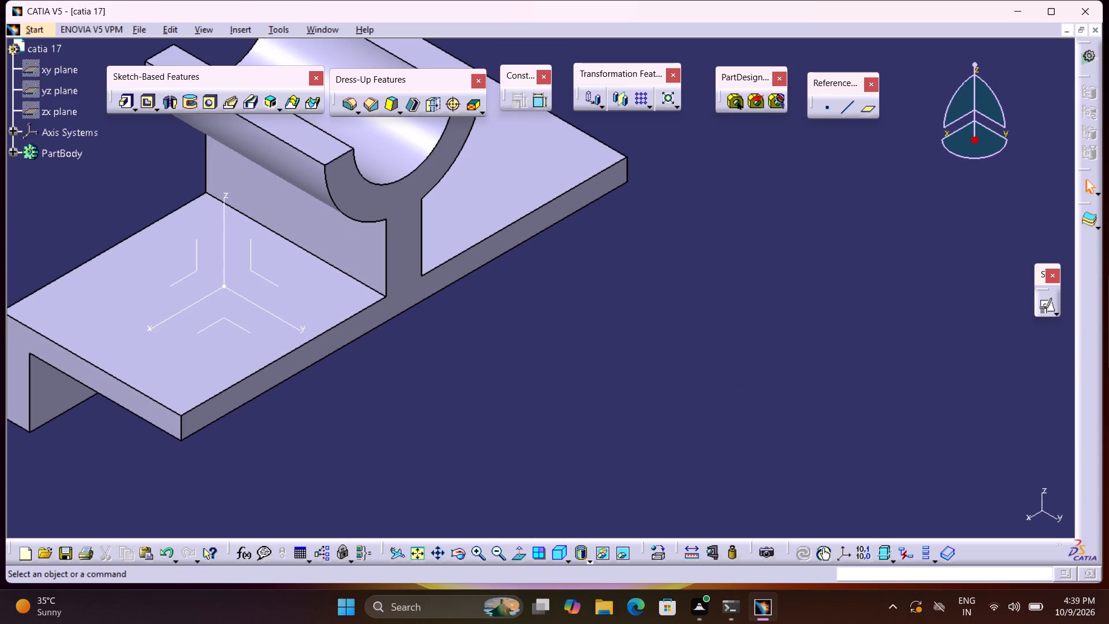
pyautogui.moveTo(531, 379); pyautogui.dragTo(638, 381, button='middle')
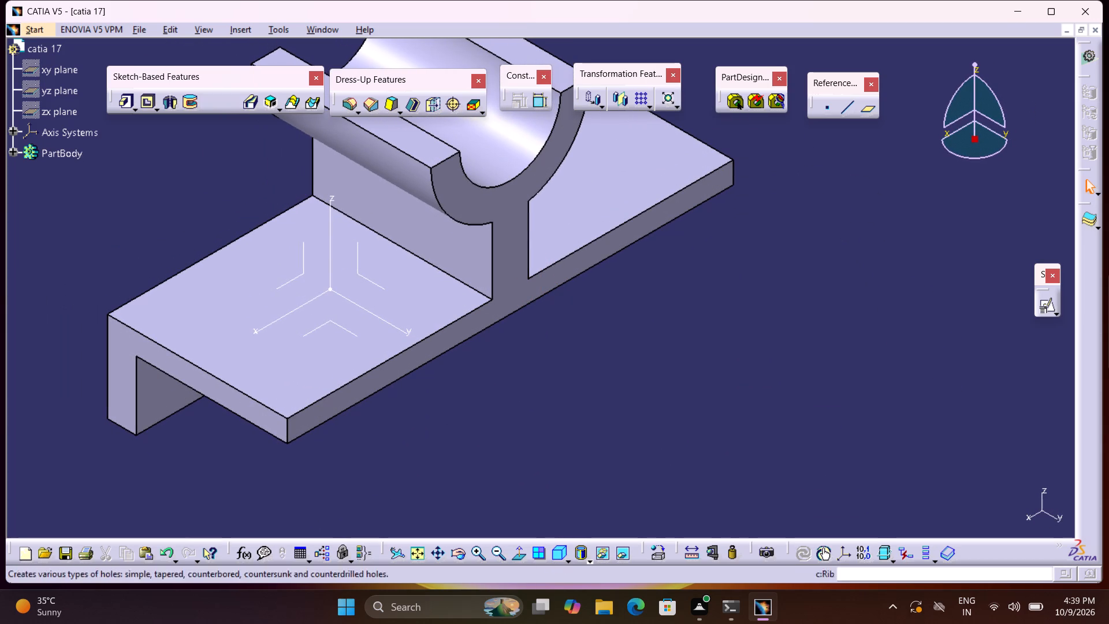
pyautogui.click(205, 103)
pyautogui.click(230, 289)
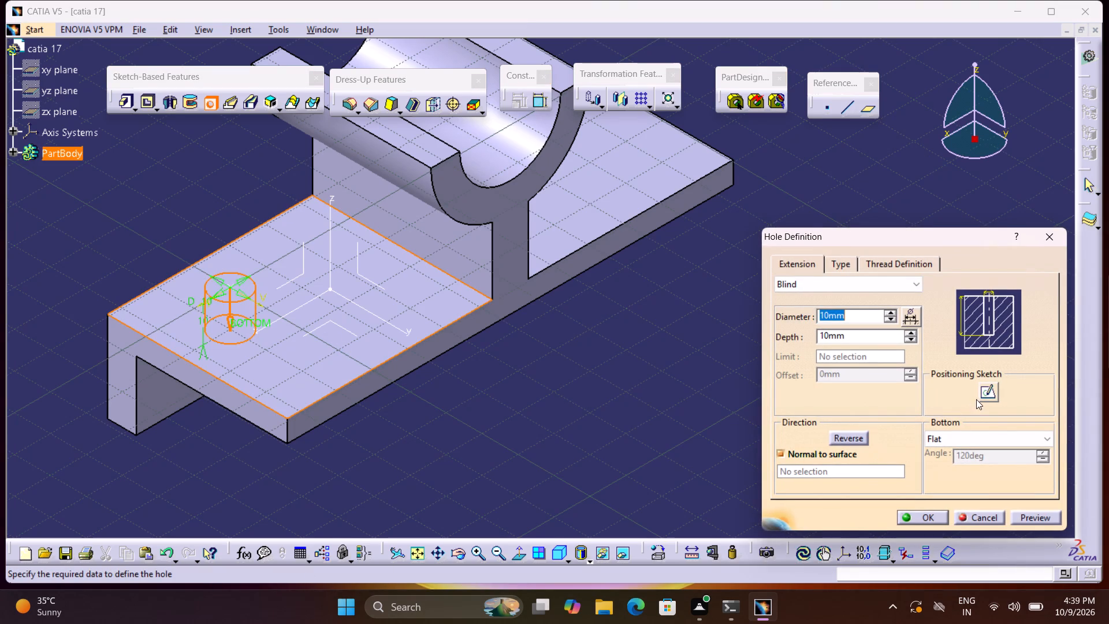
pyautogui.click(984, 396)
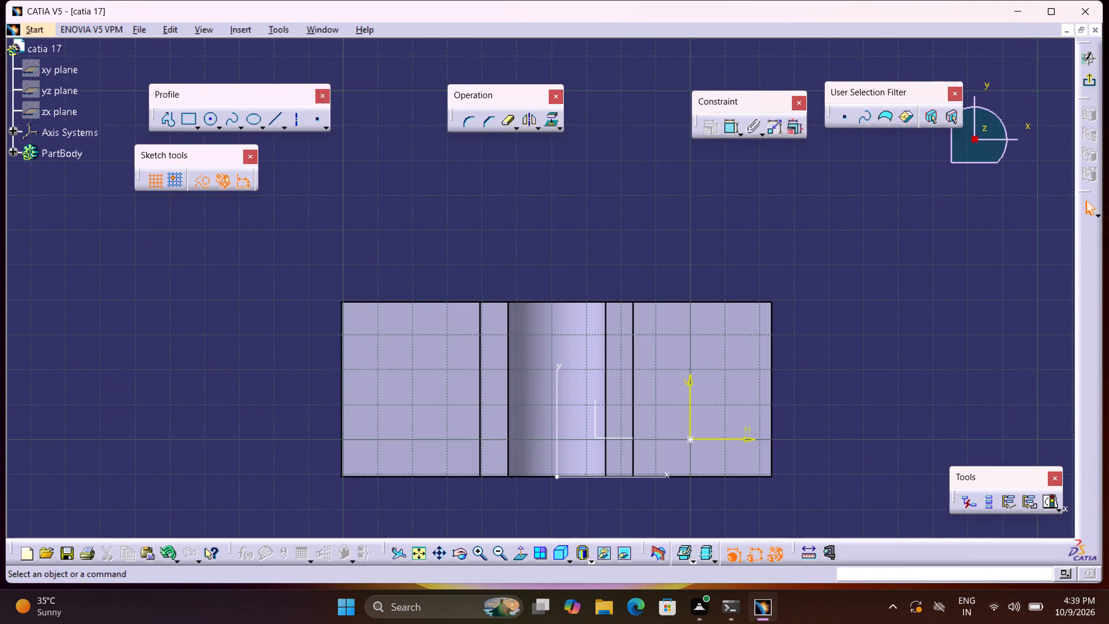
# Dimension the hole centre 25 mm from the short edge at the +X end of the top face.
pyautogui.moveTo(910, 388); pyautogui.dragTo(822, 381, button='middle')
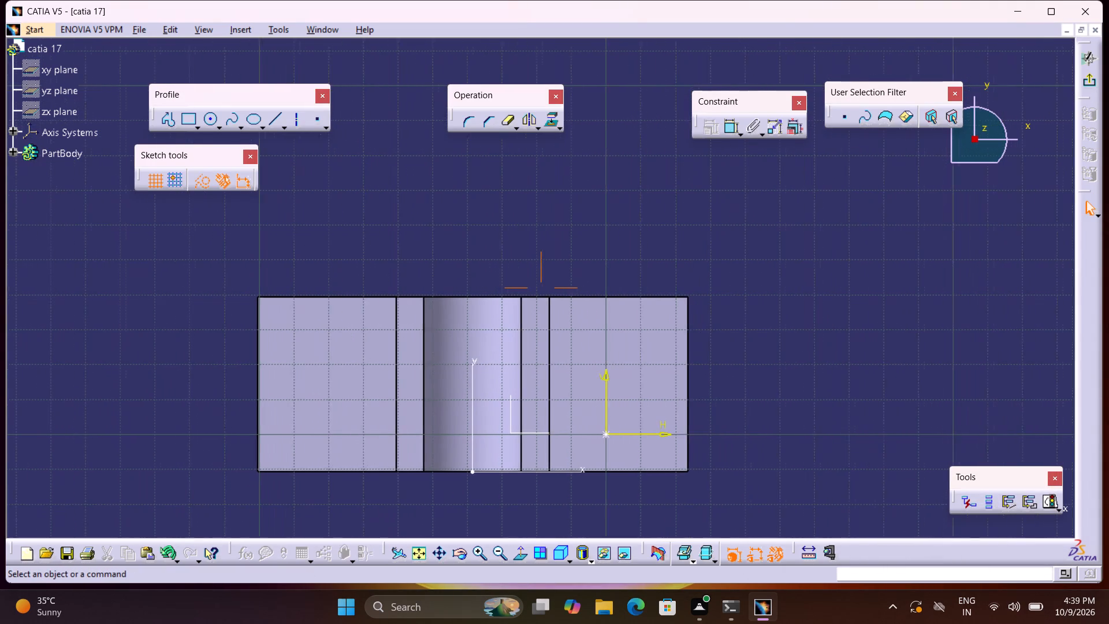
pyautogui.moveTo(822, 381); pyautogui.dragTo(799, 381, button='middle')
pyautogui.middleClick(799, 381)
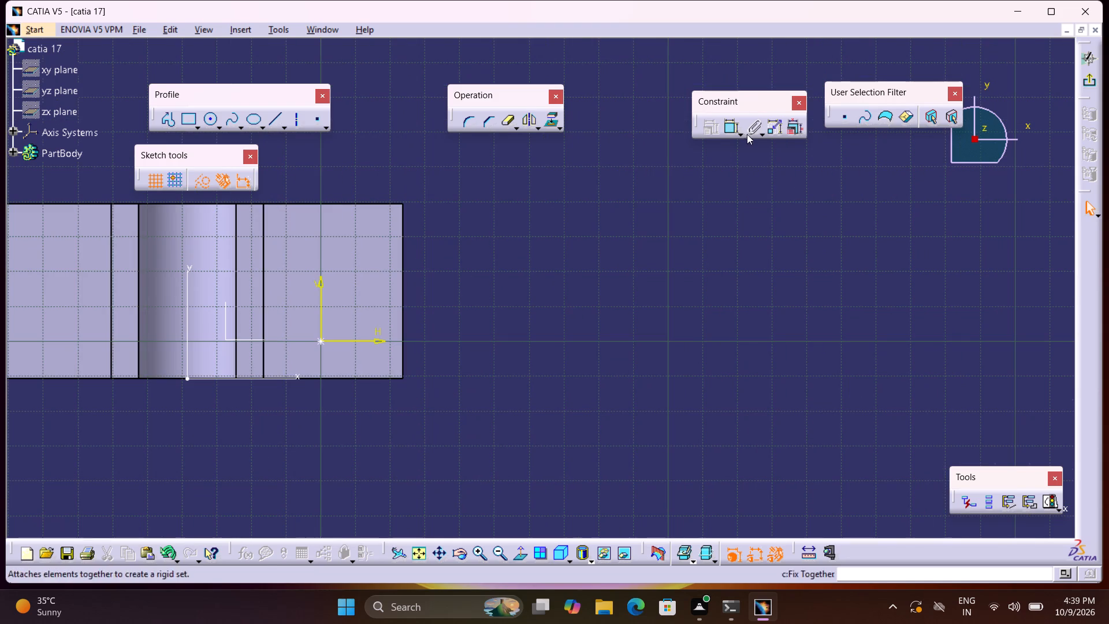
pyautogui.click(731, 130)
pyautogui.moveTo(410, 376); pyautogui.dragTo(572, 414, button='middle')
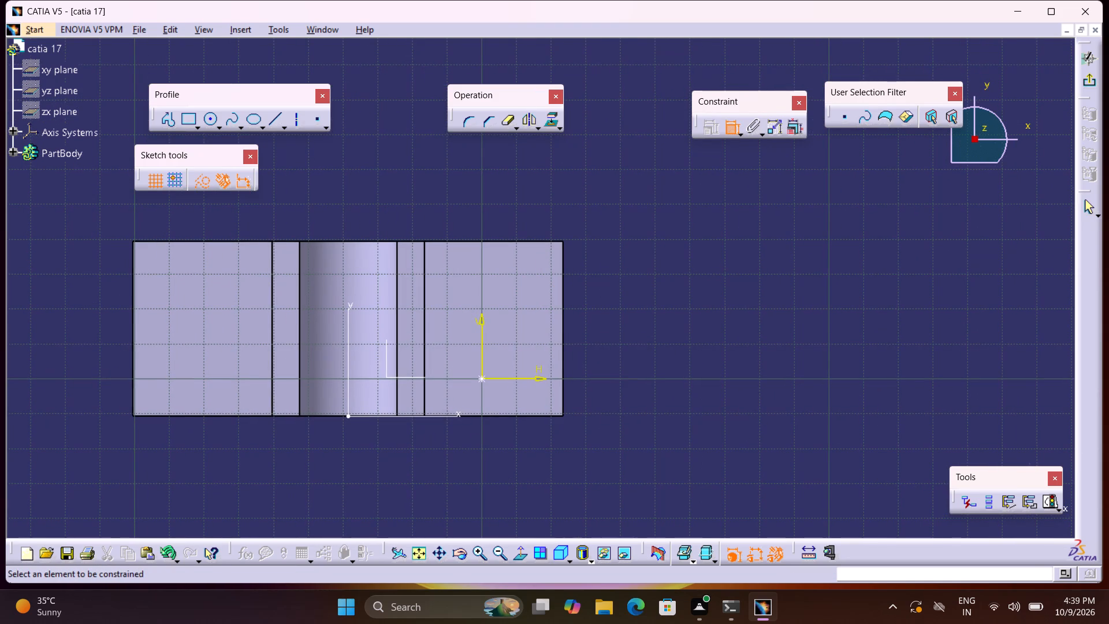
pyautogui.click(482, 379)
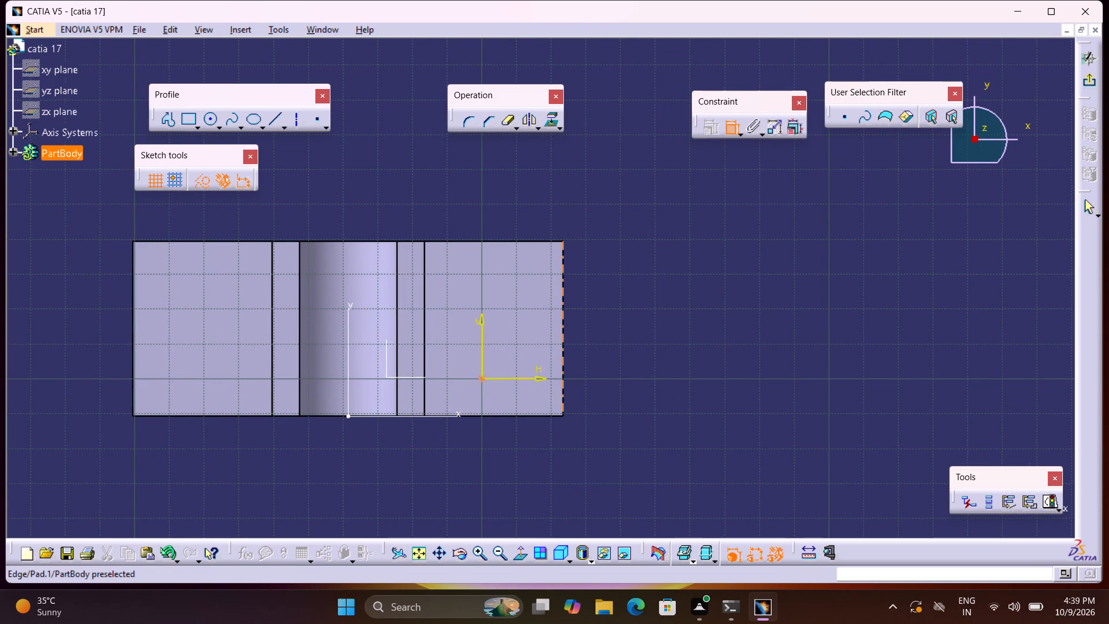
pyautogui.click(563, 346)
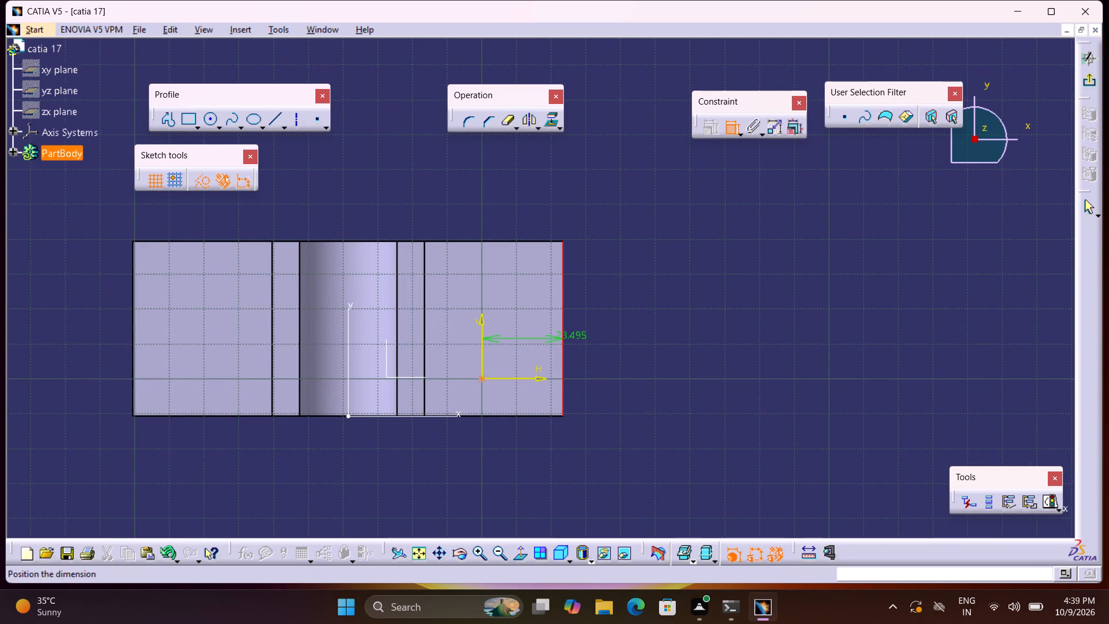
pyautogui.click(547, 474)
pyautogui.tripleClick(553, 465)
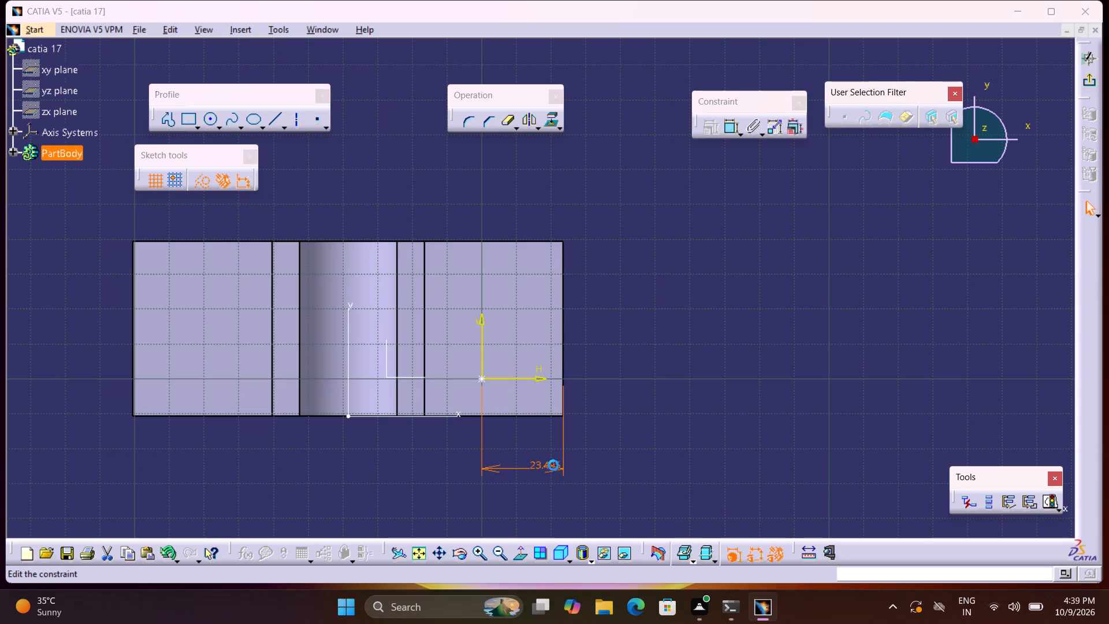
pyautogui.moveTo(885, 463); pyautogui.dragTo(879, 462)
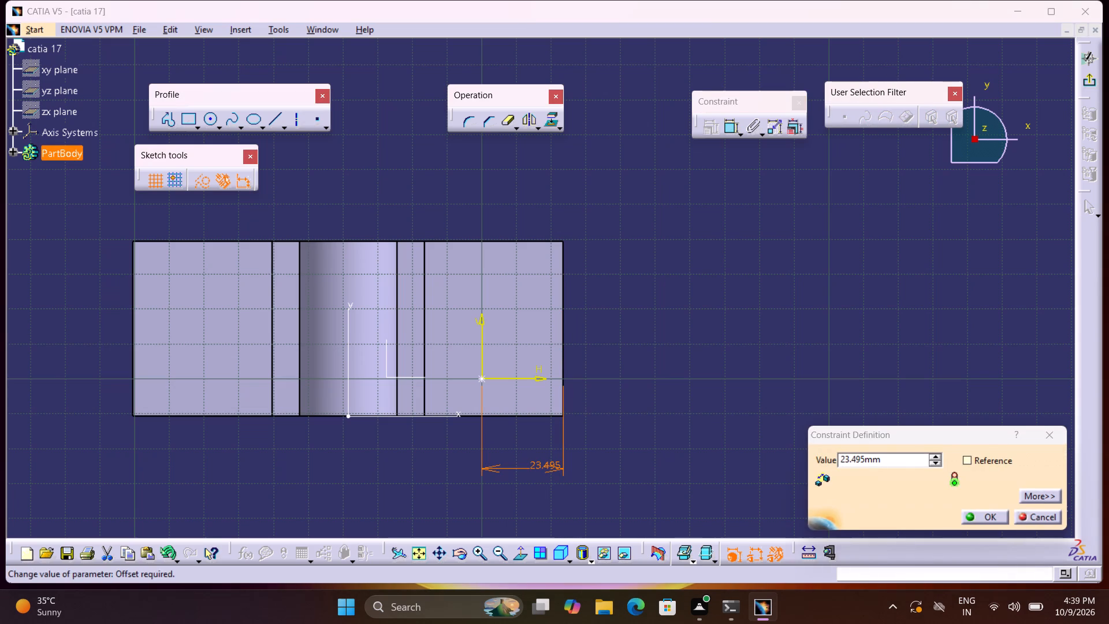
pyautogui.moveTo(879, 462); pyautogui.dragTo(790, 464)
pyautogui.press('2')
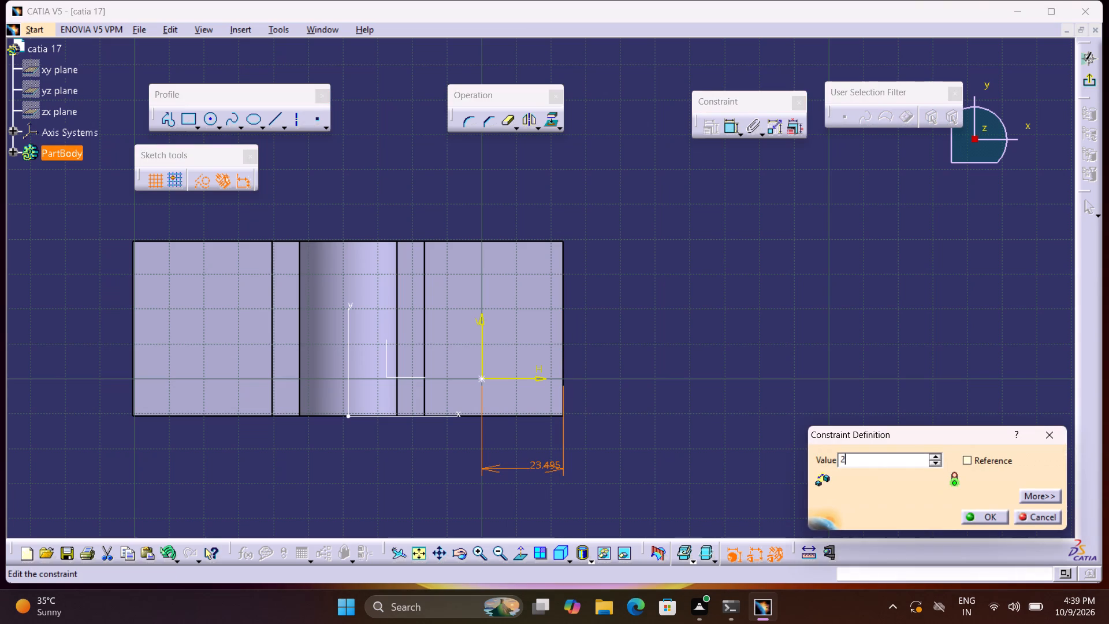
pyautogui.press('5')
pyautogui.press('Return')
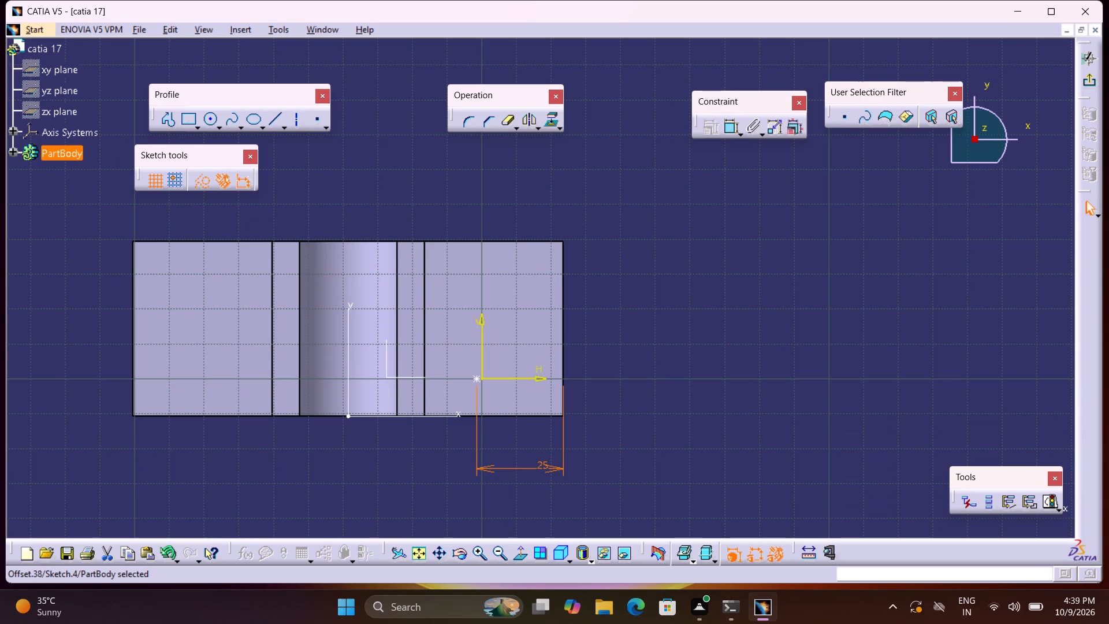
# Set the hole centre's distance from the +X end edge to 30 mm.
pyautogui.doubleClick(557, 466)
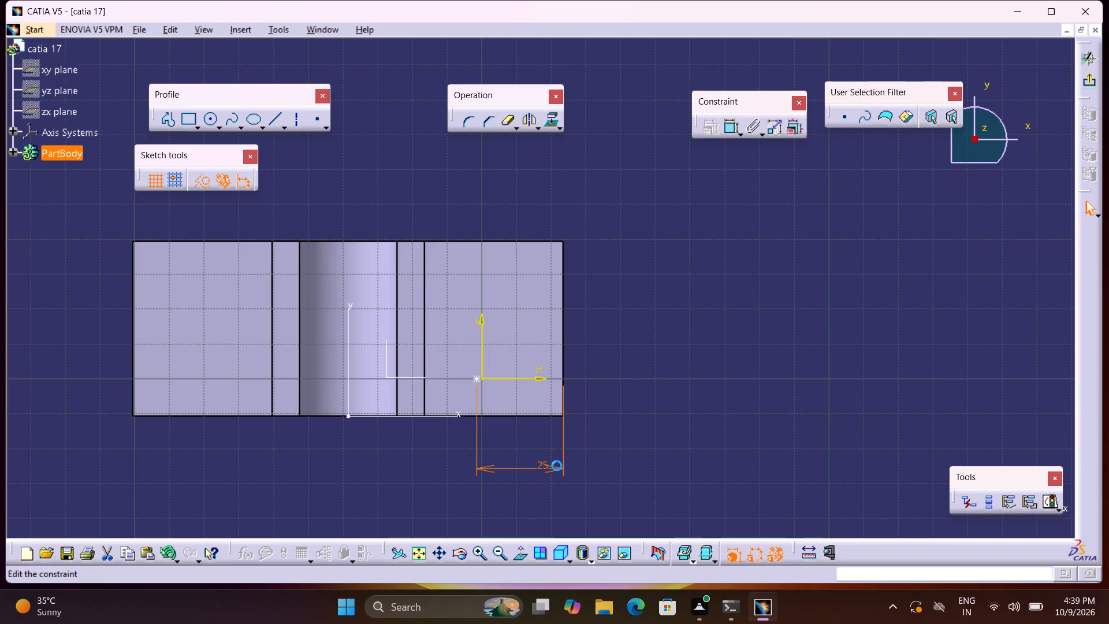
pyautogui.press('3')
pyautogui.press('0')
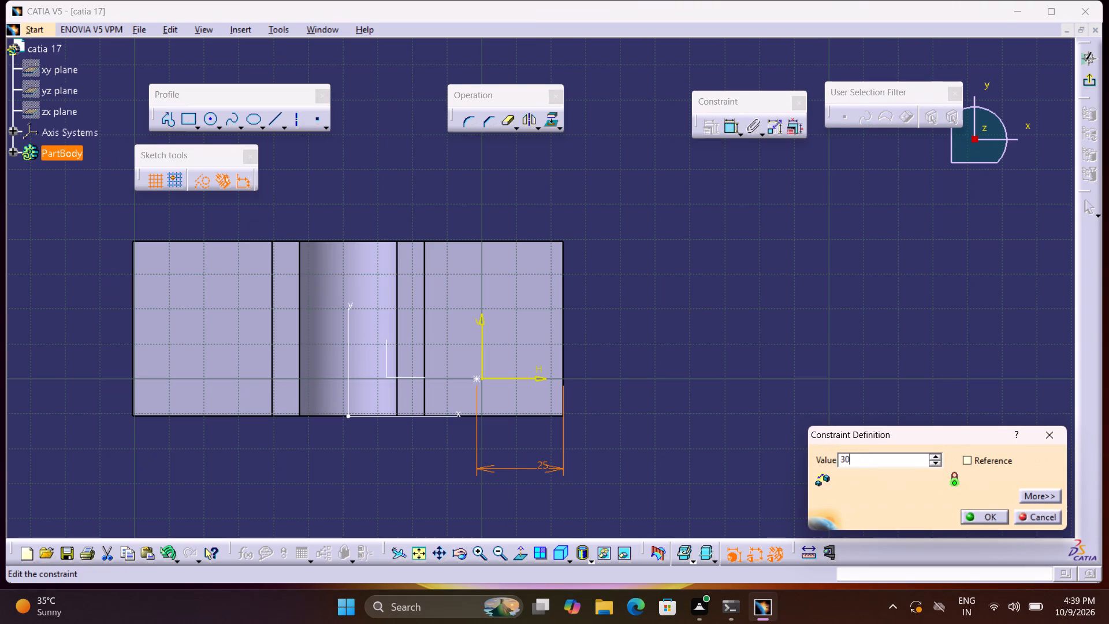
pyautogui.press('Return')
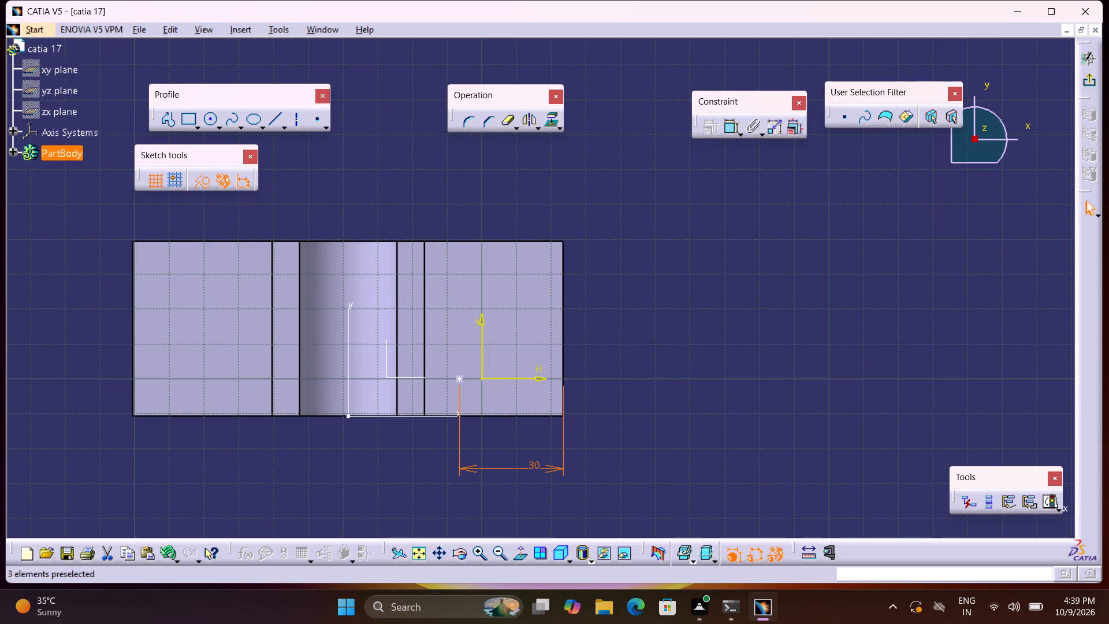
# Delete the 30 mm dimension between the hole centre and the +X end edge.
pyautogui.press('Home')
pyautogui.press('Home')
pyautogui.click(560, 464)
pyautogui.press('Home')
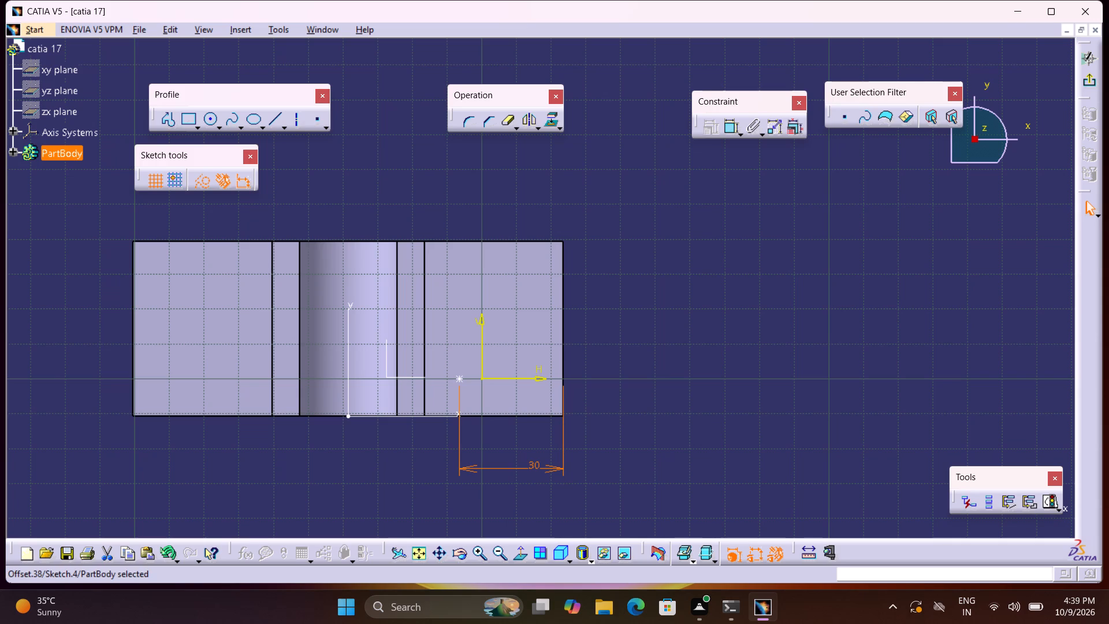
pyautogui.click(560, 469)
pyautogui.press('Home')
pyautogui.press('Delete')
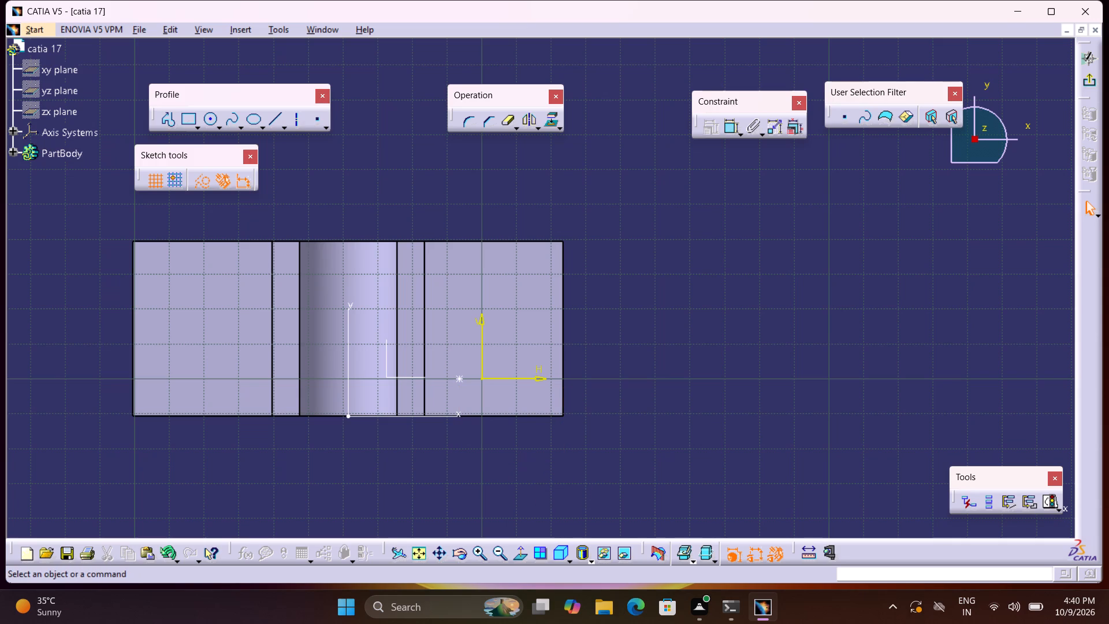
# Dimension the hole centre 25 mm from the top face's long edge on the X-axis side.
pyautogui.click(728, 124)
pyautogui.moveTo(742, 270); pyautogui.dragTo(735, 269, button='middle')
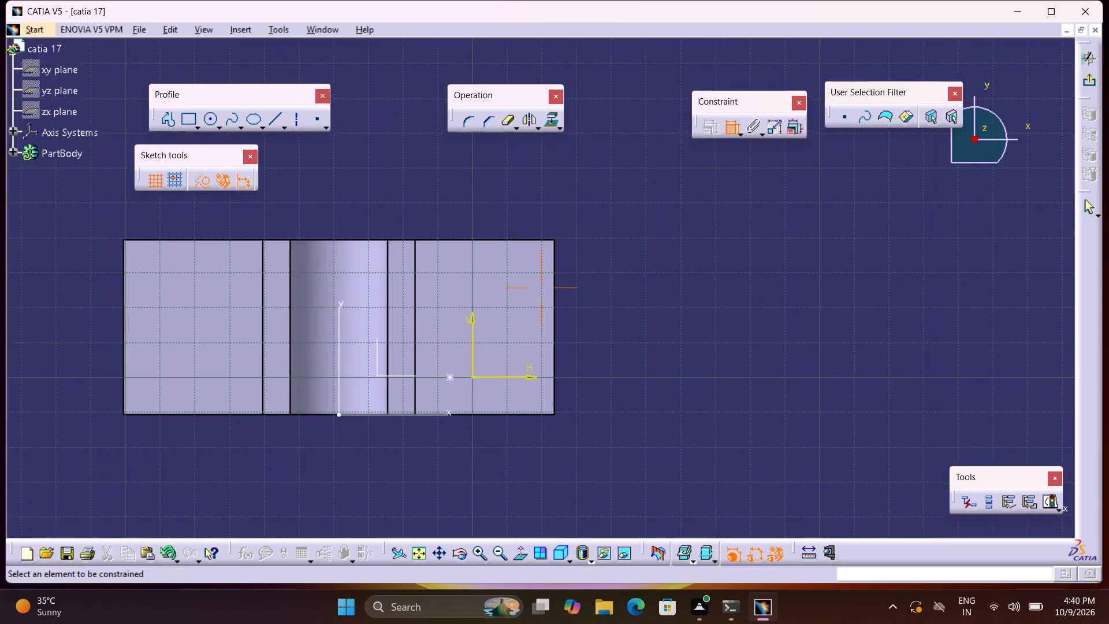
pyautogui.moveTo(735, 269); pyautogui.dragTo(655, 262, button='middle')
pyautogui.moveTo(717, 257); pyautogui.dragTo(655, 262, button='right')
pyautogui.moveTo(655, 262); pyautogui.dragTo(659, 264, button='middle')
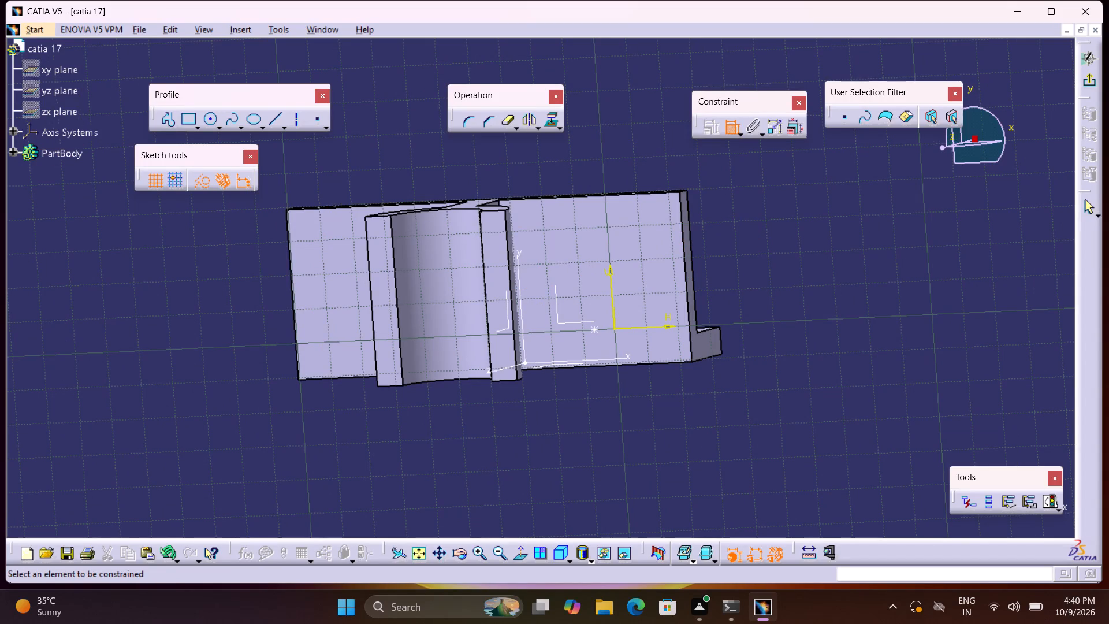
pyautogui.click(594, 330)
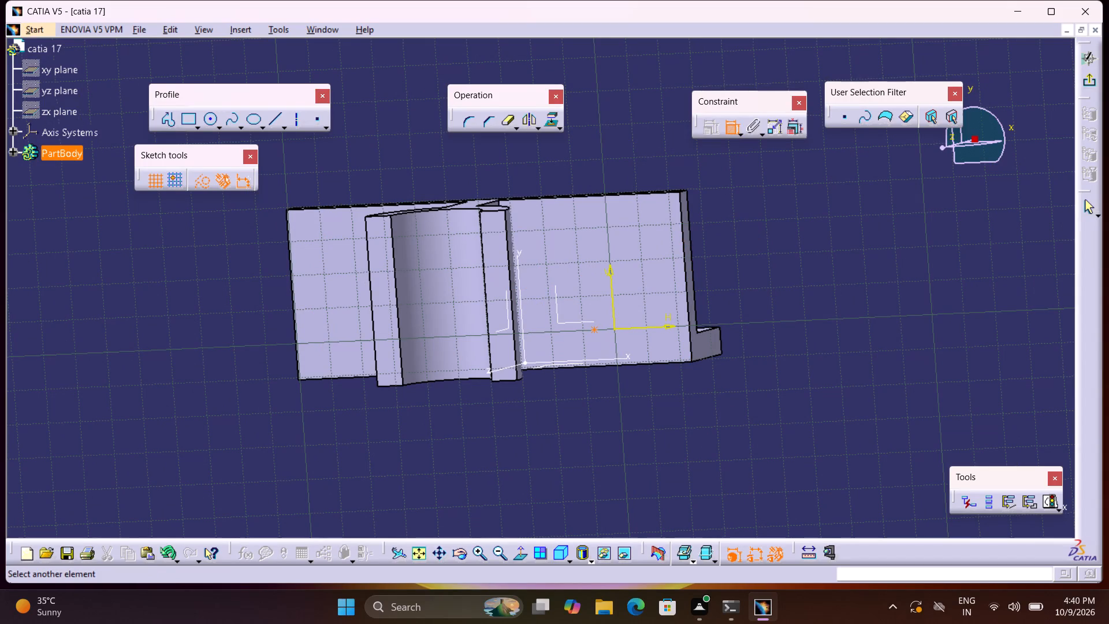
pyautogui.click(612, 365)
pyautogui.click(817, 326)
pyautogui.doubleClick(821, 327)
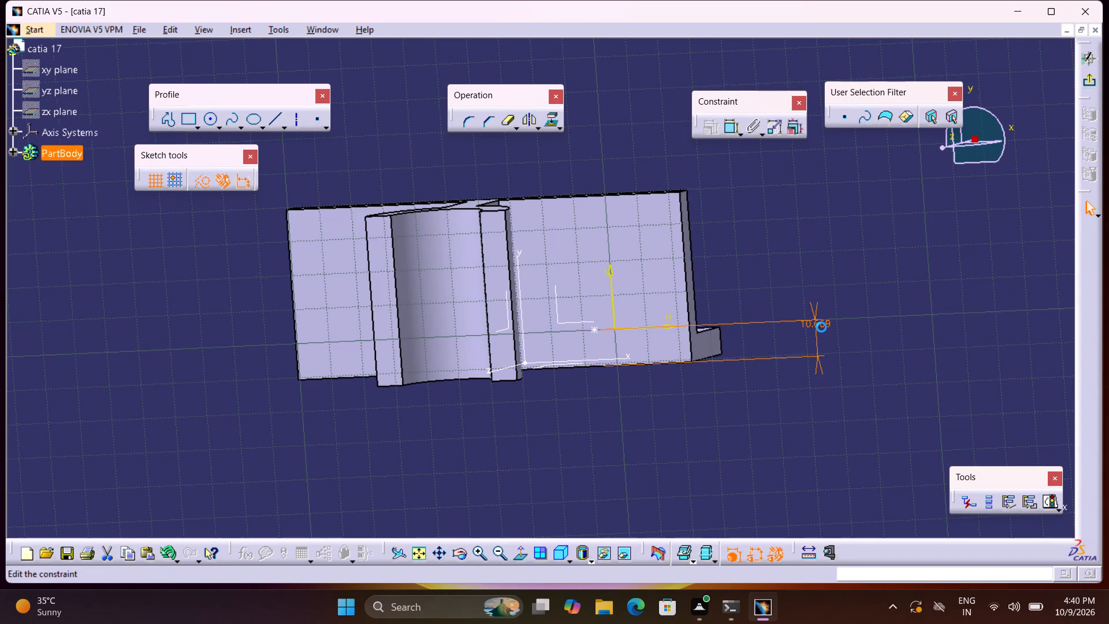
pyautogui.write('25')
pyautogui.press('Return')
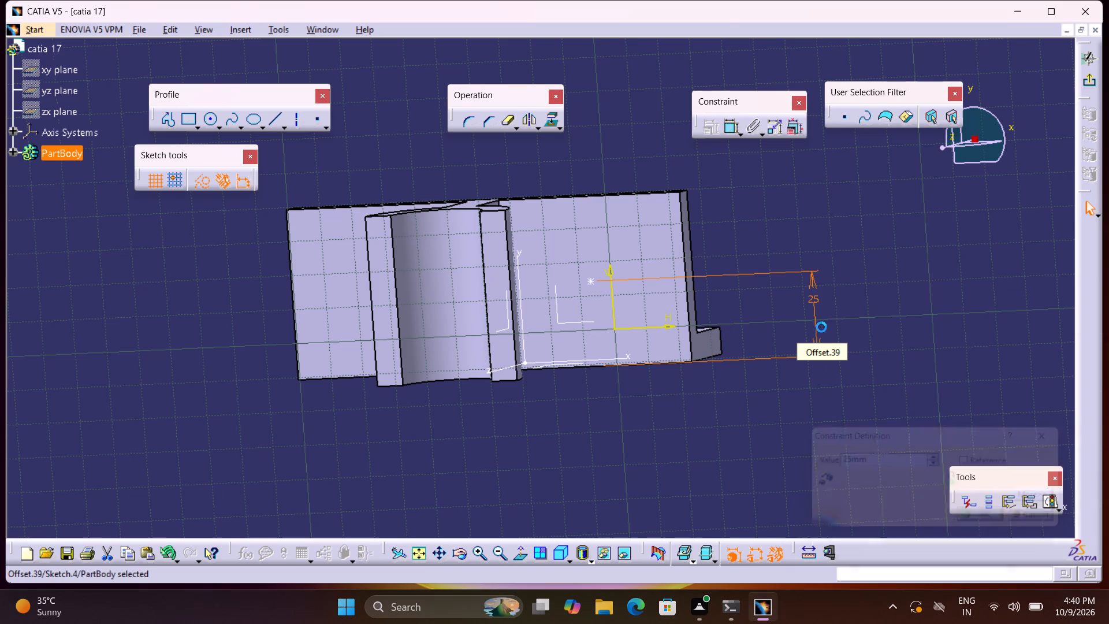
# Dimension the hole centre from the +X end edge again and exit the positioning sketch.
pyautogui.click(728, 132)
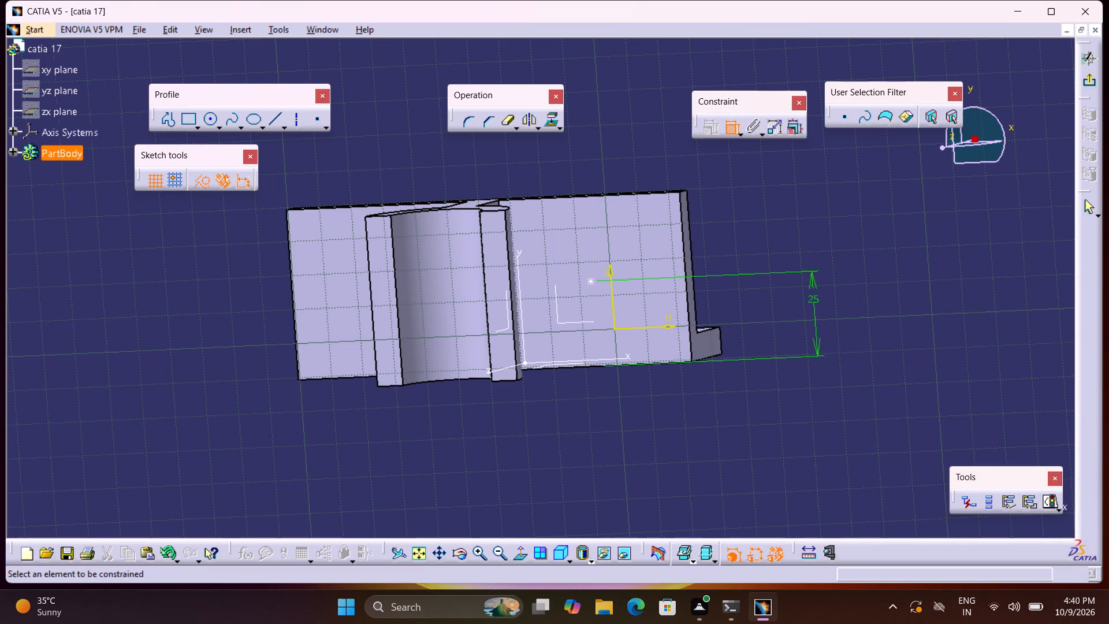
pyautogui.click(591, 281)
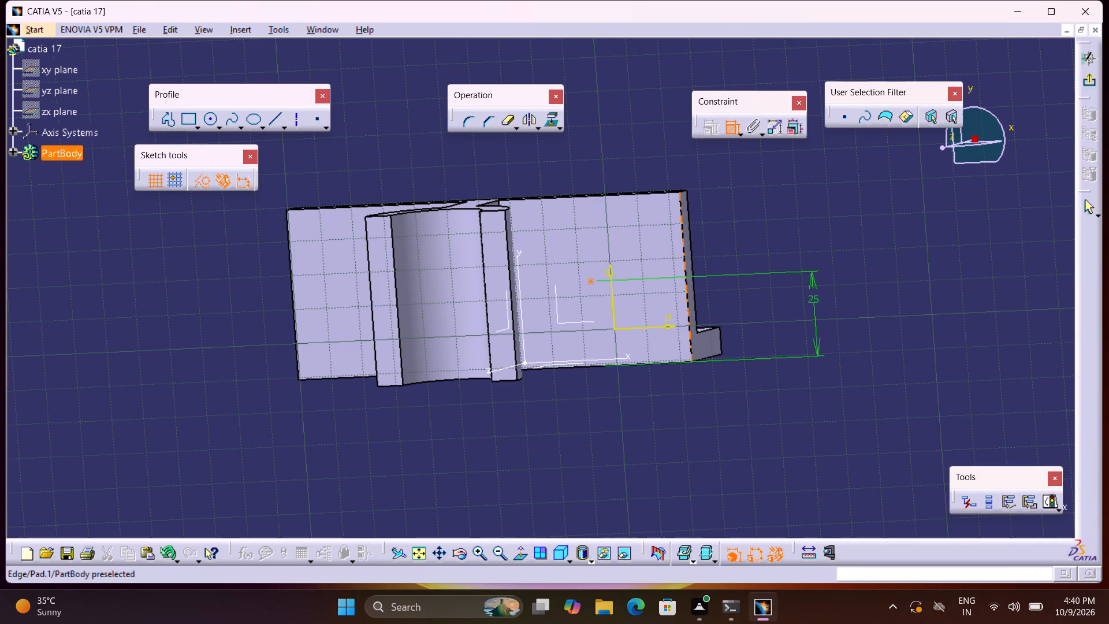
pyautogui.click(689, 287)
pyautogui.click(653, 168)
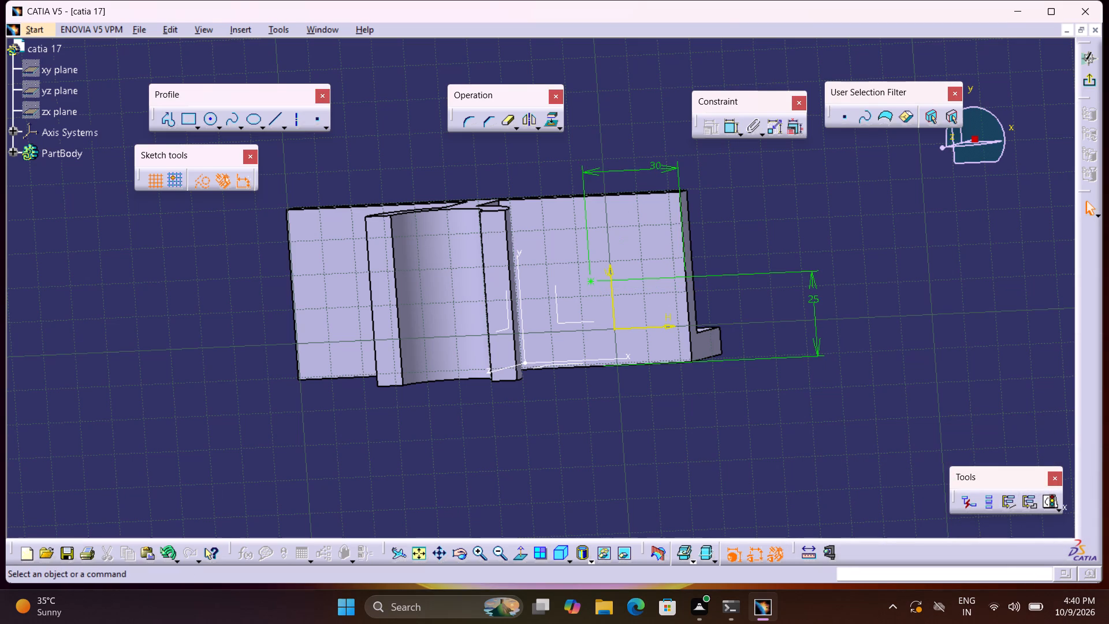
pyautogui.click(1085, 85)
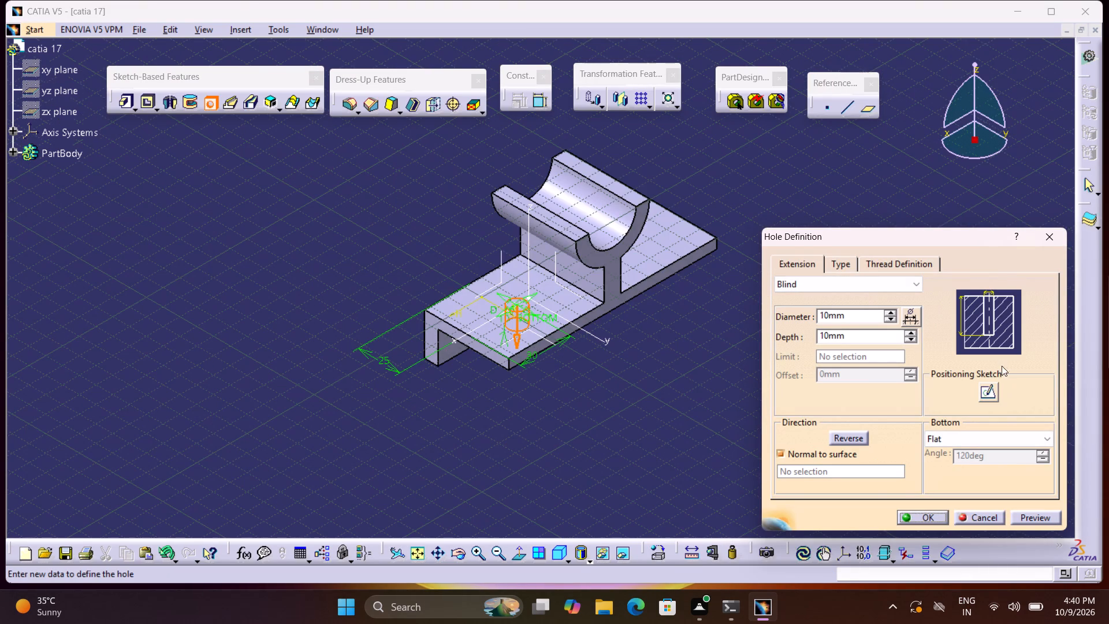
# Set the hole's diameter to 30 mm with an Up To Next extension and create it.
pyautogui.moveTo(853, 318); pyautogui.dragTo(761, 318)
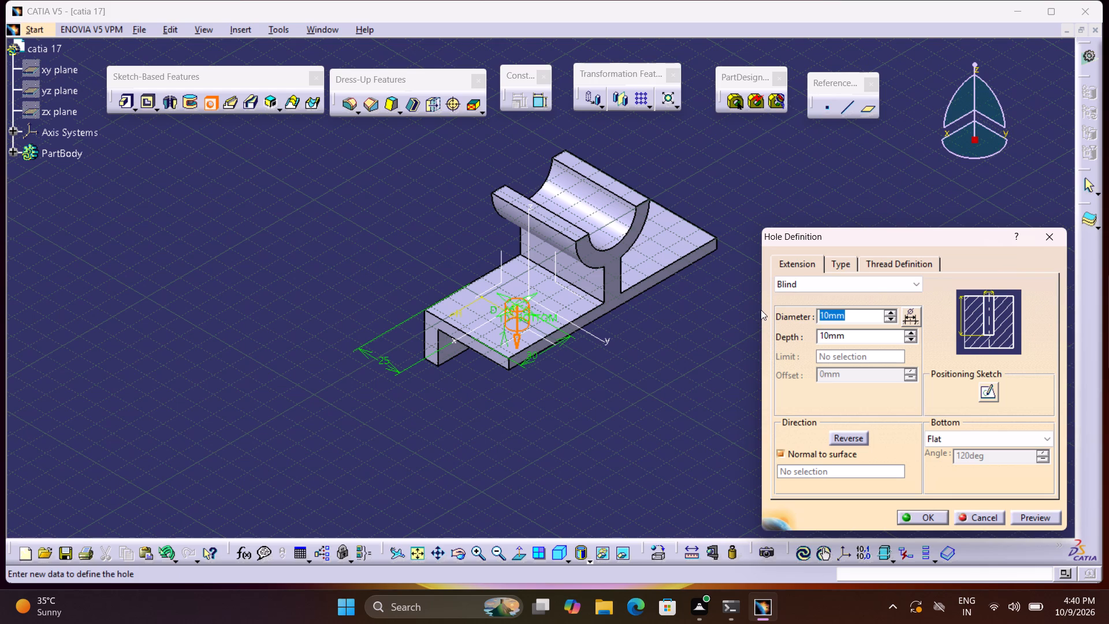
pyautogui.press('3')
pyautogui.press('0')
pyautogui.click(798, 273)
pyautogui.click(802, 287)
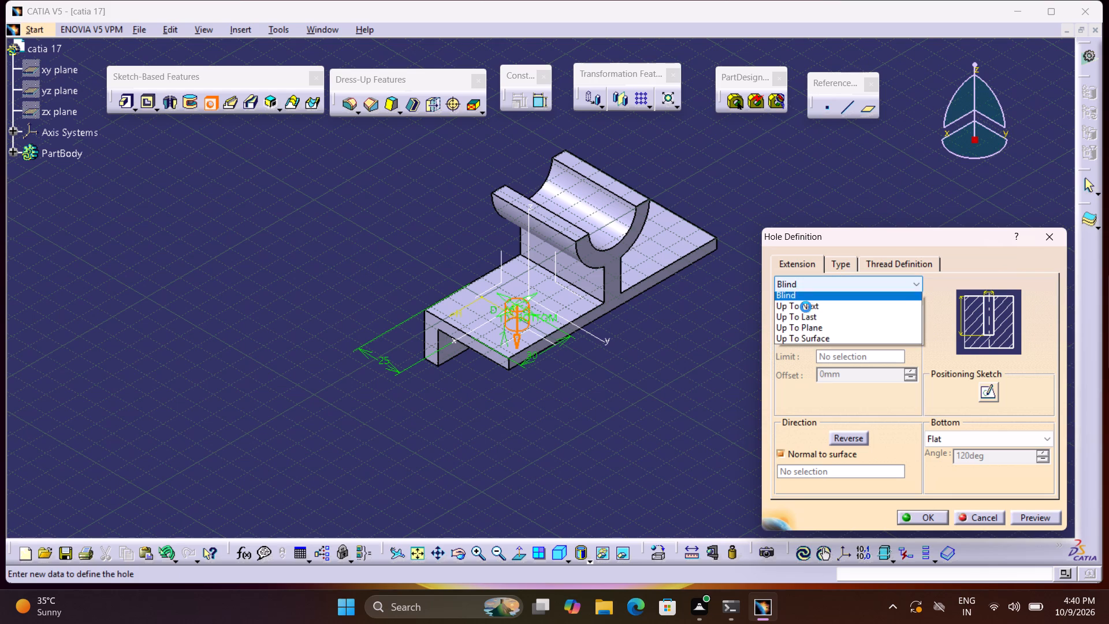
pyautogui.click(832, 310)
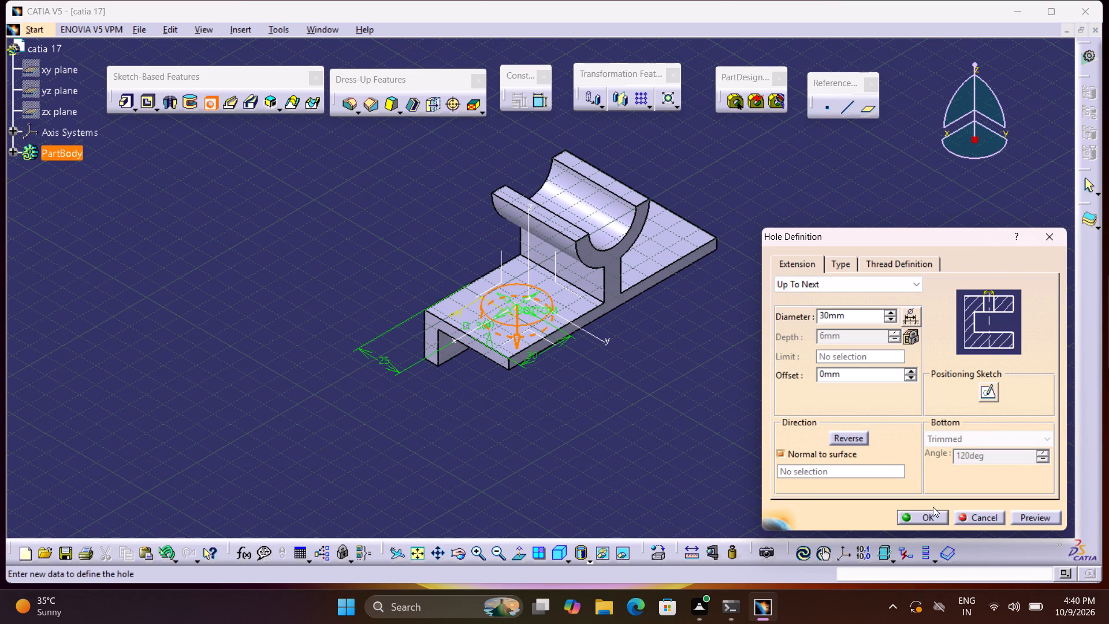
pyautogui.click(933, 516)
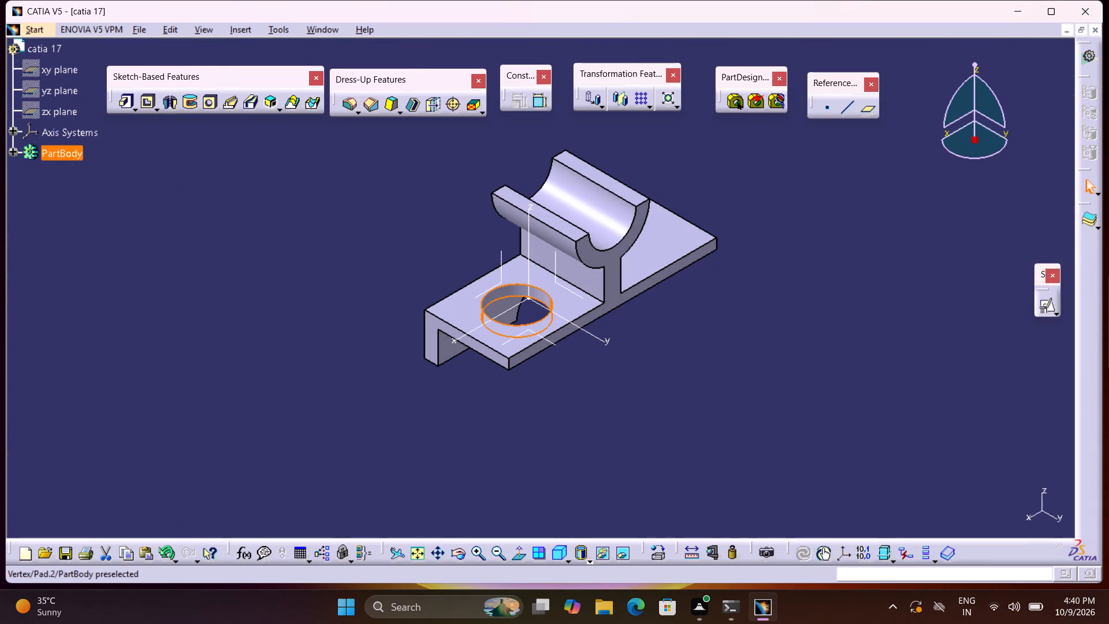
# Mirror the hole about the YZ plane of the absolute axis system to the other side of the web.
pyautogui.click(626, 101)
pyautogui.click(577, 294)
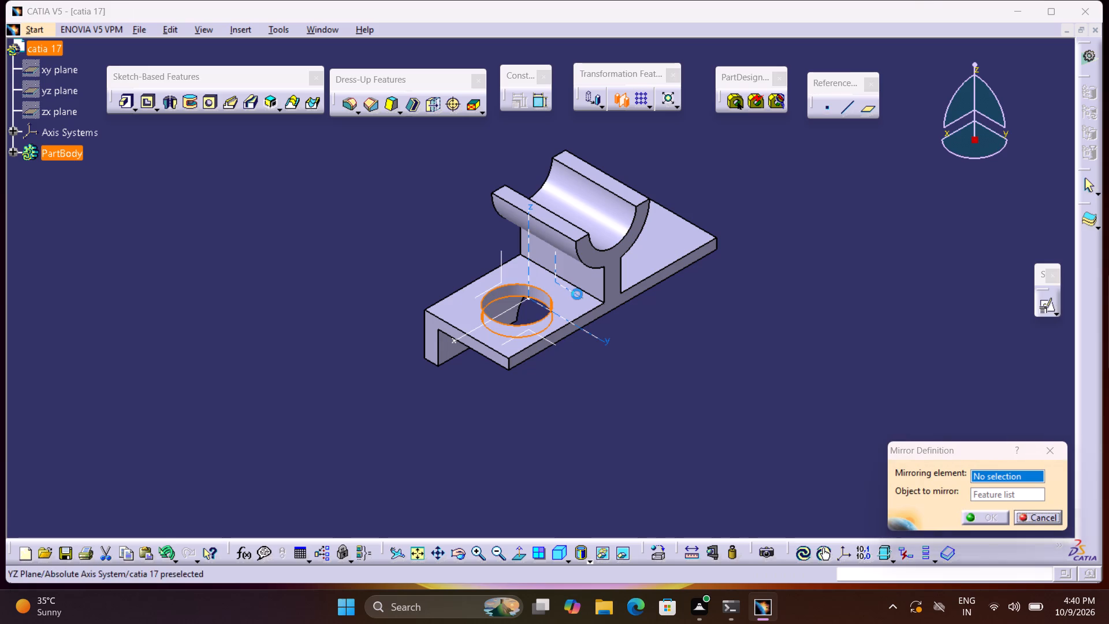
pyautogui.click(977, 518)
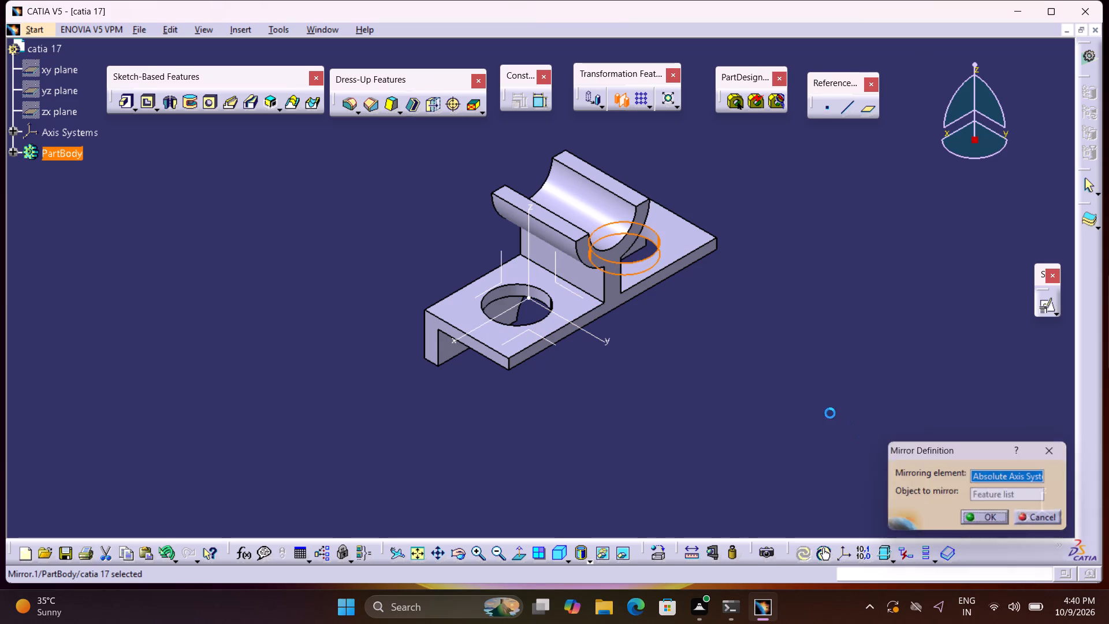
pyautogui.click(824, 407)
pyautogui.moveTo(827, 380); pyautogui.dragTo(654, 392, button='middle')
pyautogui.moveTo(773, 400); pyautogui.dragTo(654, 392, button='right')
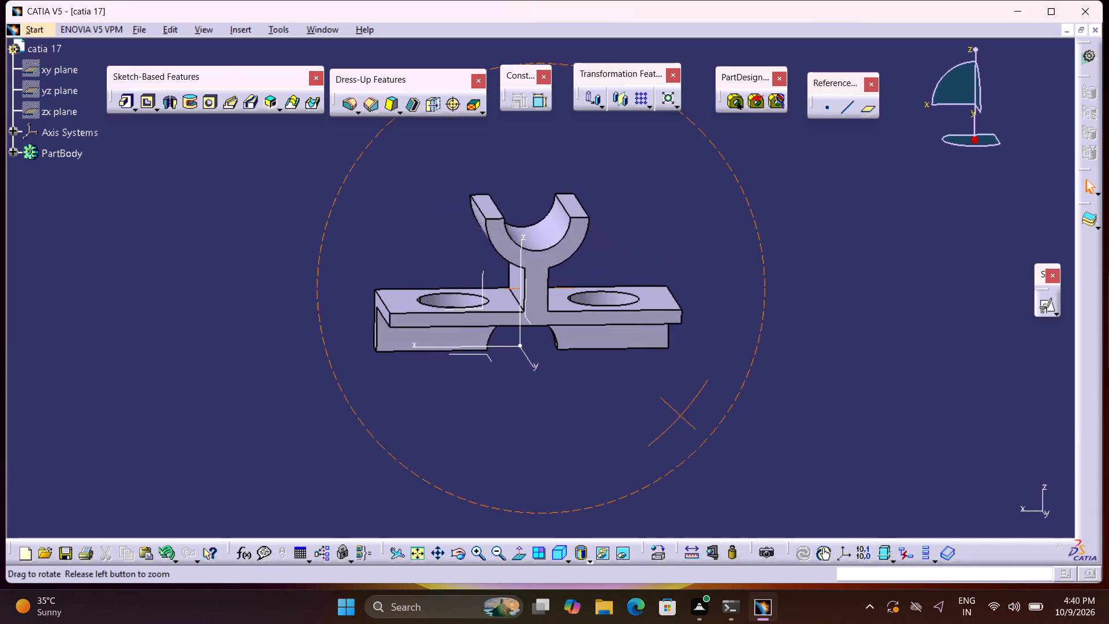
# Examine the modelled bracket from several sides, including the isometric view, checking the cradle, web, holes and semicircular cutout.
pyautogui.moveTo(654, 392); pyautogui.dragTo(740, 409, button='right')
pyautogui.moveTo(654, 392); pyautogui.dragTo(761, 390, button='middle')
pyautogui.moveTo(753, 406); pyautogui.dragTo(762, 390, button='right')
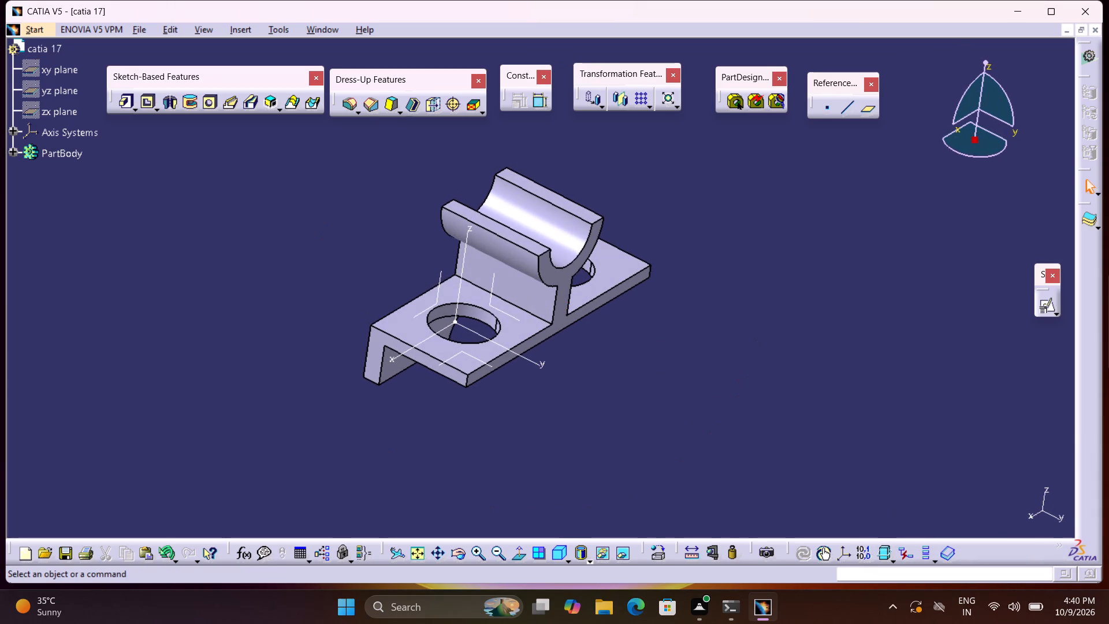
pyautogui.click(562, 555)
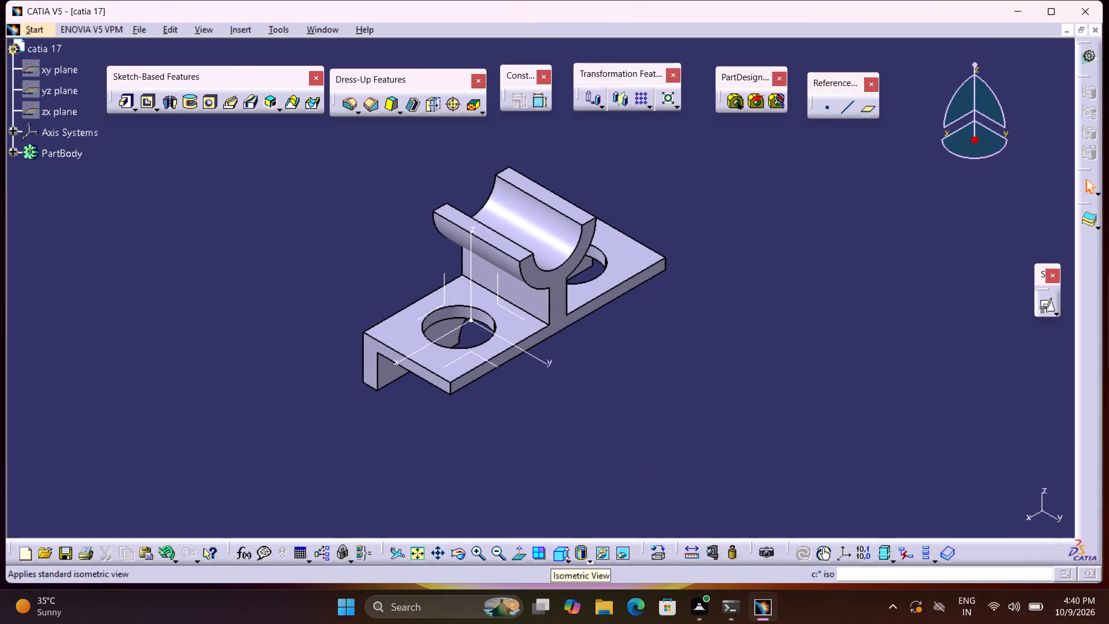
pyautogui.moveTo(512, 484); pyautogui.dragTo(755, 389, button='middle')
pyautogui.moveTo(546, 493); pyautogui.dragTo(755, 389, button='right')
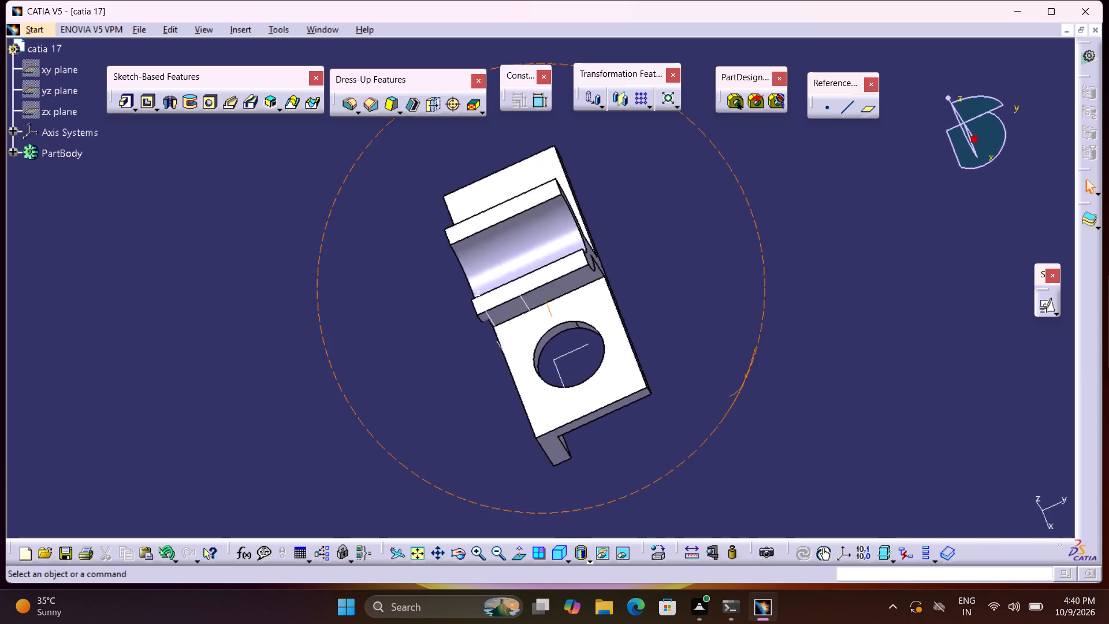
pyautogui.moveTo(755, 389); pyautogui.dragTo(772, 421, button='right')
pyautogui.moveTo(755, 389); pyautogui.dragTo(772, 419, button='middle')
pyautogui.moveTo(605, 486); pyautogui.dragTo(699, 273, button='middle')
pyautogui.moveTo(622, 439); pyautogui.dragTo(699, 273, button='right')
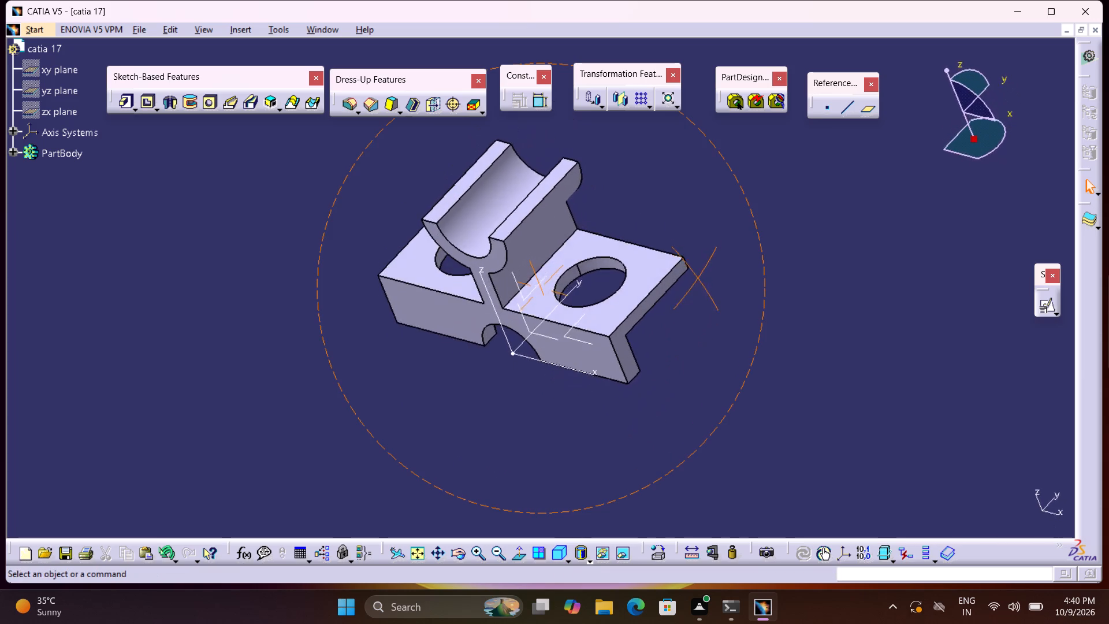
pyautogui.moveTo(699, 273); pyautogui.dragTo(724, 285, button='right')
pyautogui.moveTo(699, 273); pyautogui.dragTo(720, 312, button='middle')
pyautogui.moveTo(609, 463); pyautogui.dragTo(616, 419, button='middle')
pyautogui.moveTo(611, 444); pyautogui.dragTo(616, 419, button='right')
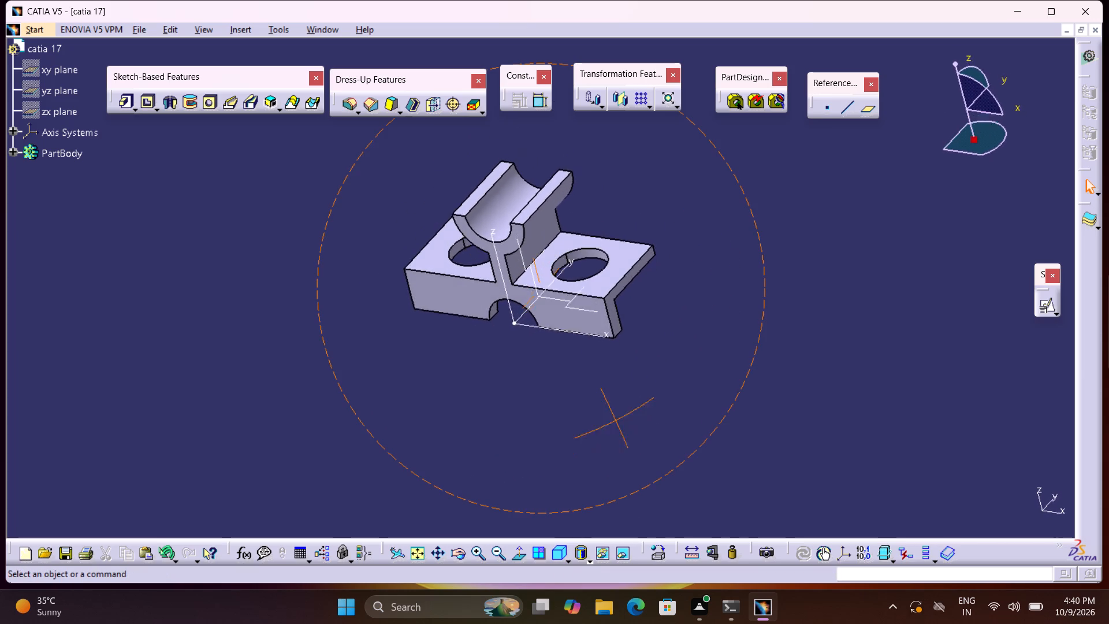
pyautogui.moveTo(616, 419); pyautogui.dragTo(544, 384, button='middle')
pyautogui.moveTo(616, 419); pyautogui.dragTo(544, 384, button='right')
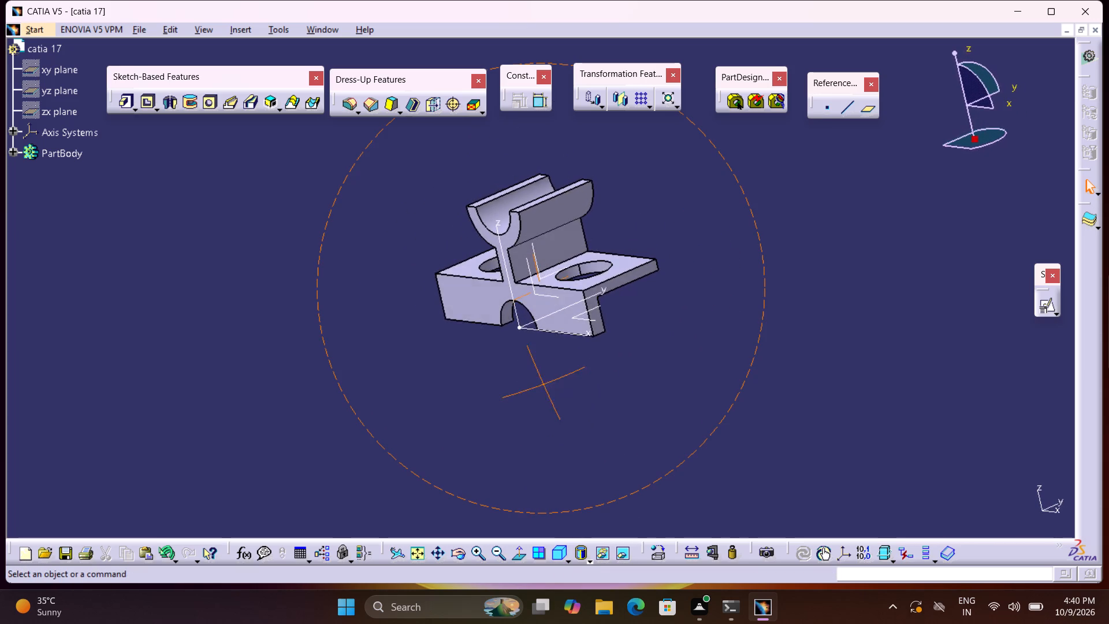
pyautogui.moveTo(544, 384); pyautogui.dragTo(552, 377, button='right')
pyautogui.moveTo(544, 384); pyautogui.dragTo(556, 382, button='middle')
pyautogui.moveTo(728, 342); pyautogui.dragTo(723, 404, button='middle')
pyautogui.moveTo(739, 382); pyautogui.dragTo(723, 404, button='right')
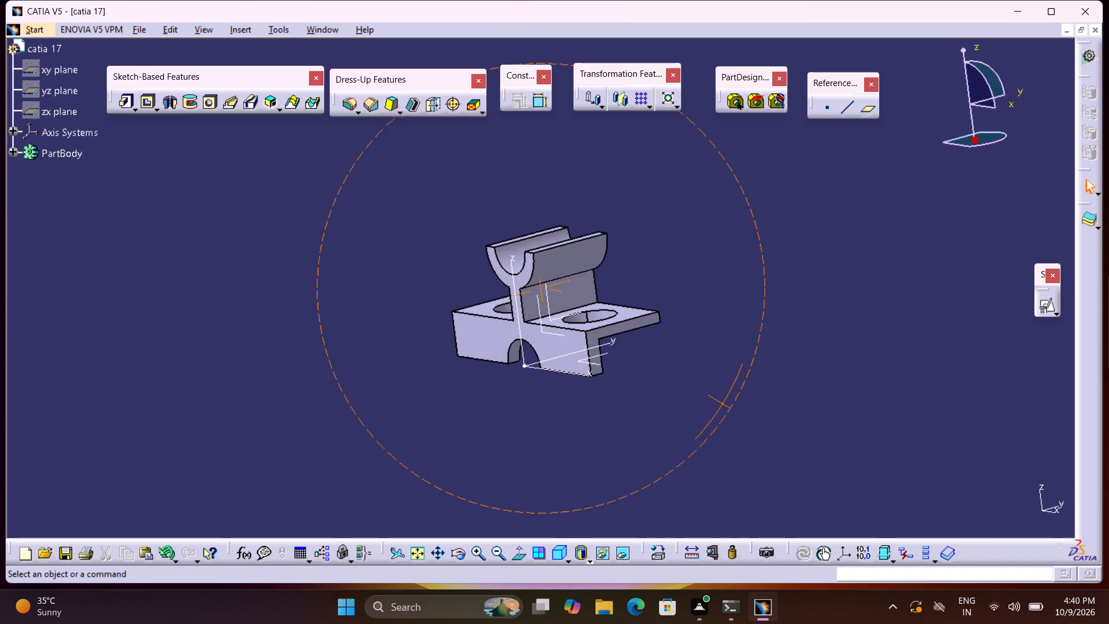
pyautogui.moveTo(723, 404); pyautogui.dragTo(750, 413, button='right')
pyautogui.moveTo(723, 404); pyautogui.dragTo(750, 414, button='middle')
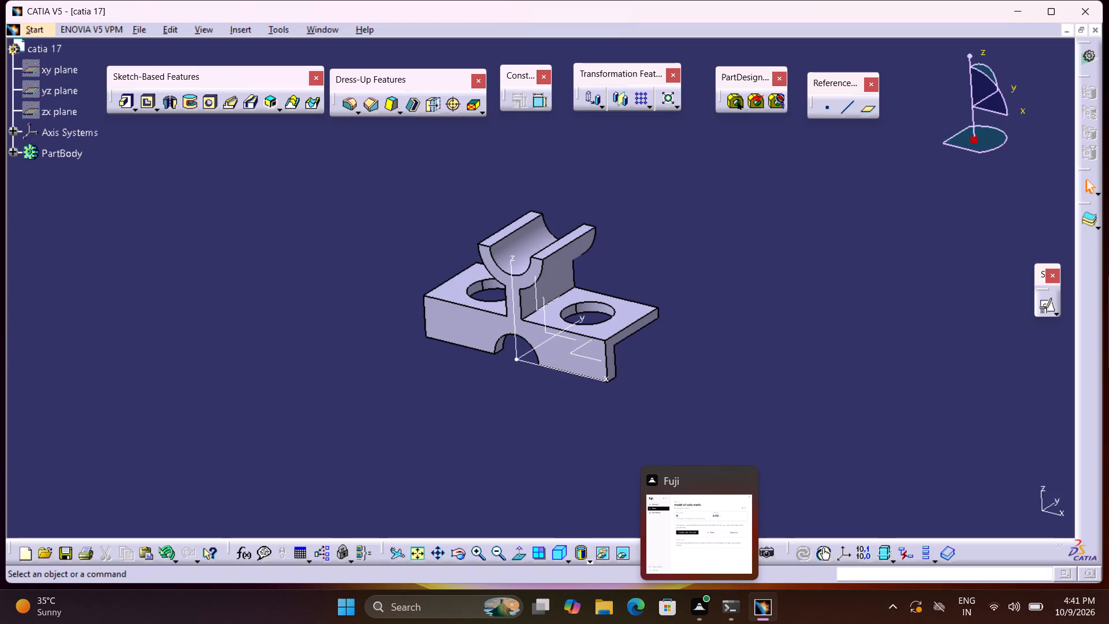
pyautogui.moveTo(794, 398); pyautogui.dragTo(751, 313, button='middle')
pyautogui.rightClick(761, 387)
pyautogui.moveTo(757, 308); pyautogui.dragTo(813, 329, button='middle')
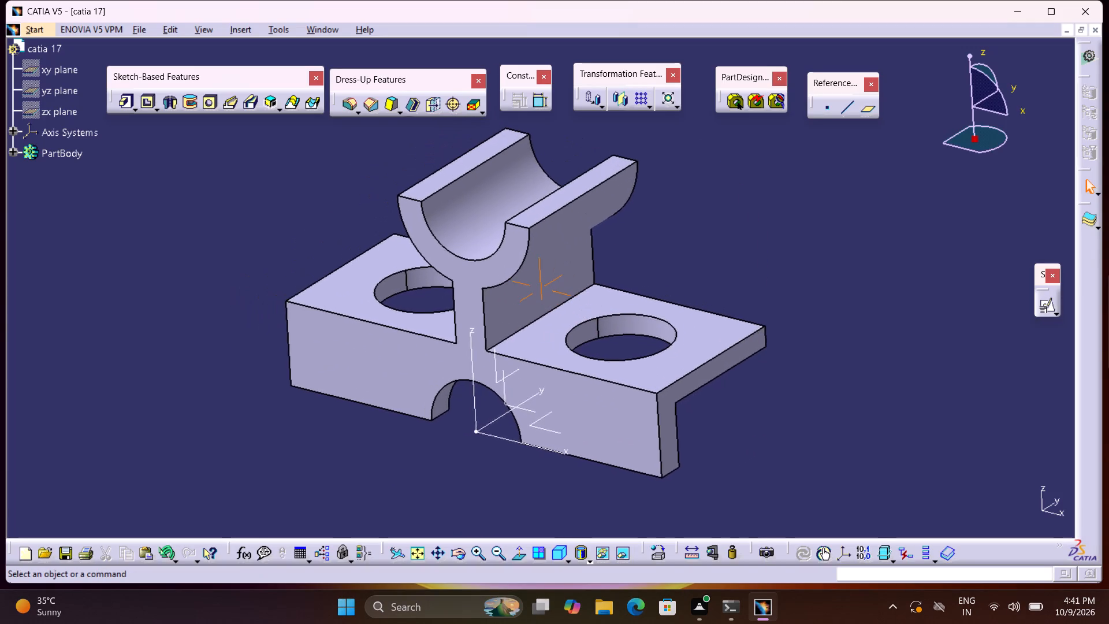
pyautogui.moveTo(813, 329); pyautogui.dragTo(840, 339, button='middle')
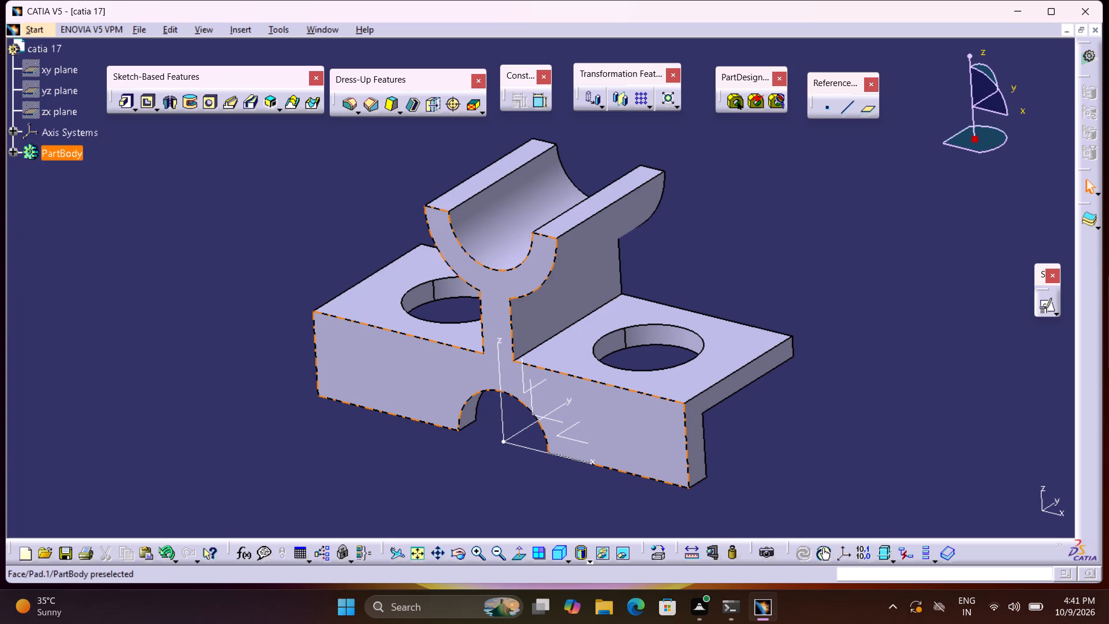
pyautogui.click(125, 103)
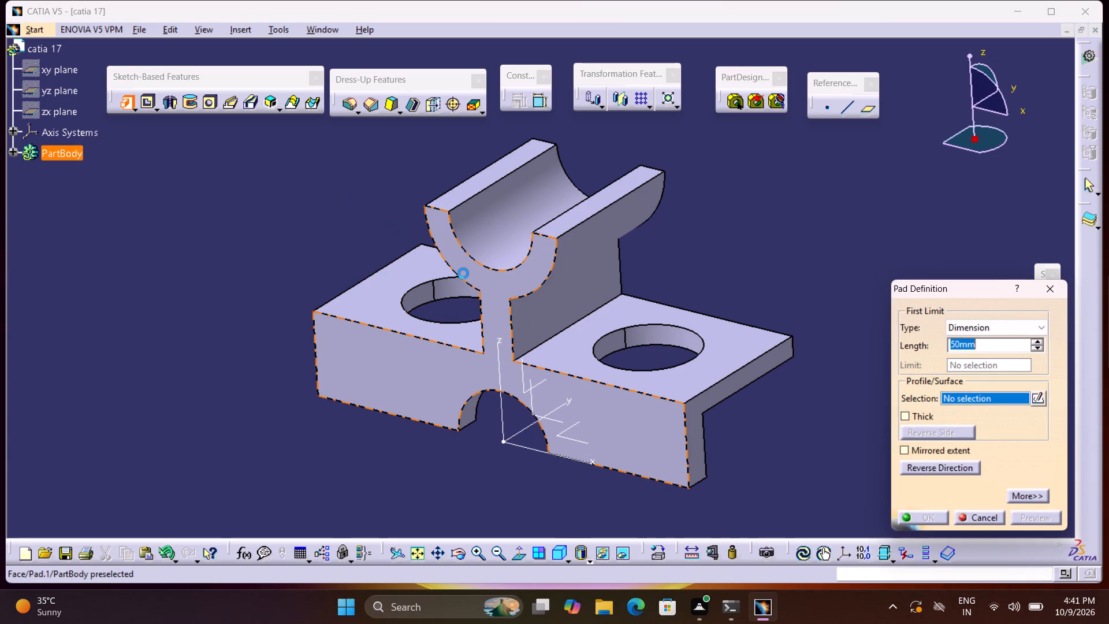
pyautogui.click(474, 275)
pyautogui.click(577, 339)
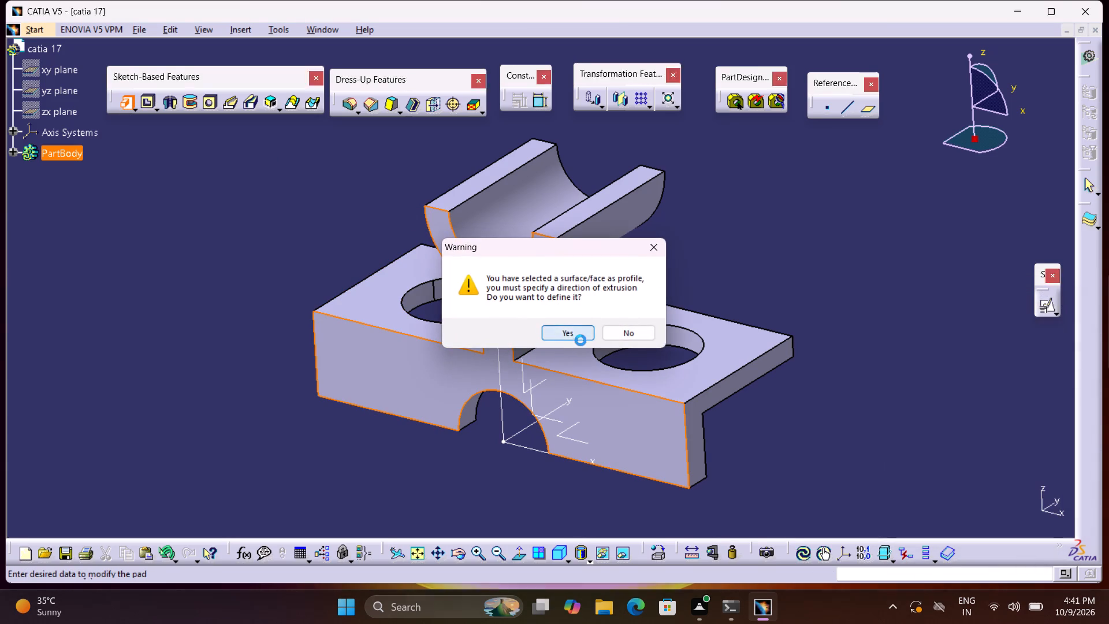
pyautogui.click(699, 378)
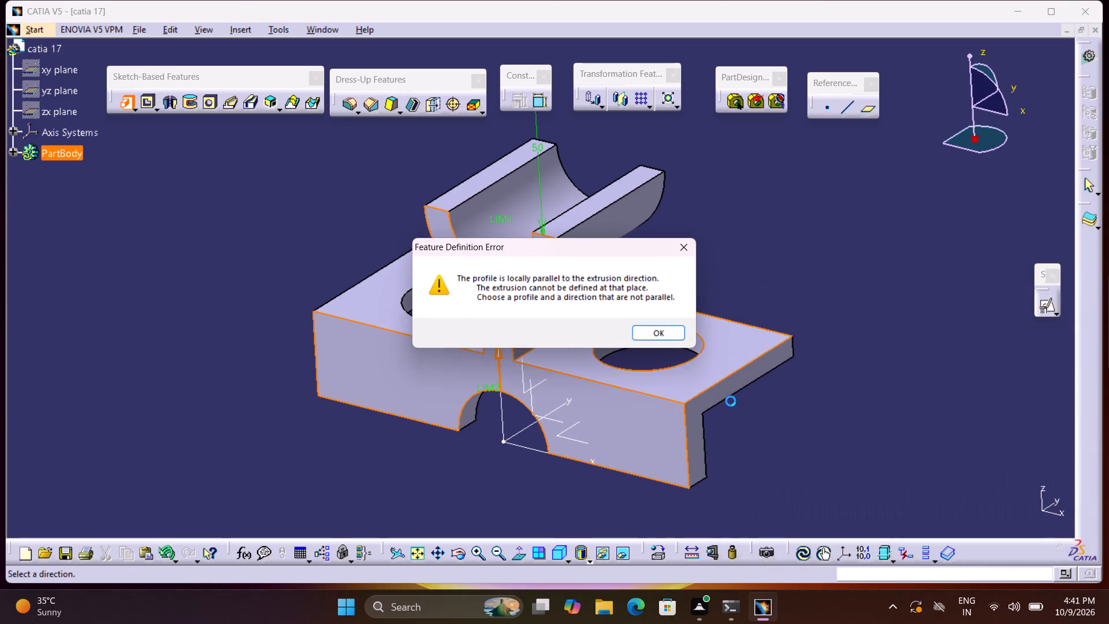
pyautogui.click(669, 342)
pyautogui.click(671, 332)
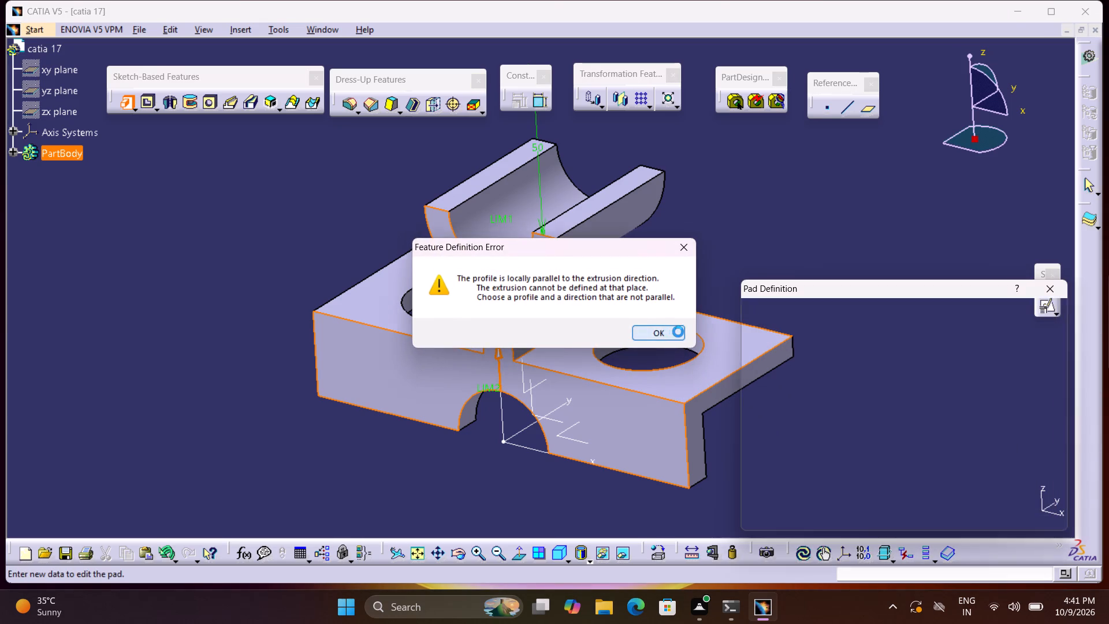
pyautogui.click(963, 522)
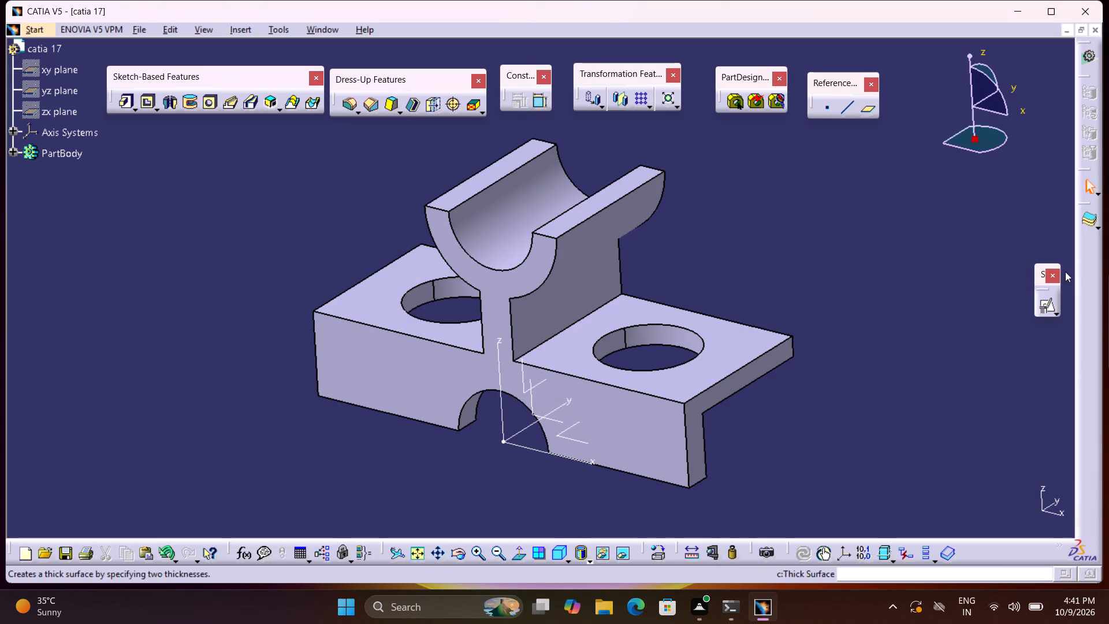
# Sketch a circle centred on the origin, smaller than the semicircular cutout, on the part's front face and exit the sketch.
pyautogui.click(1046, 307)
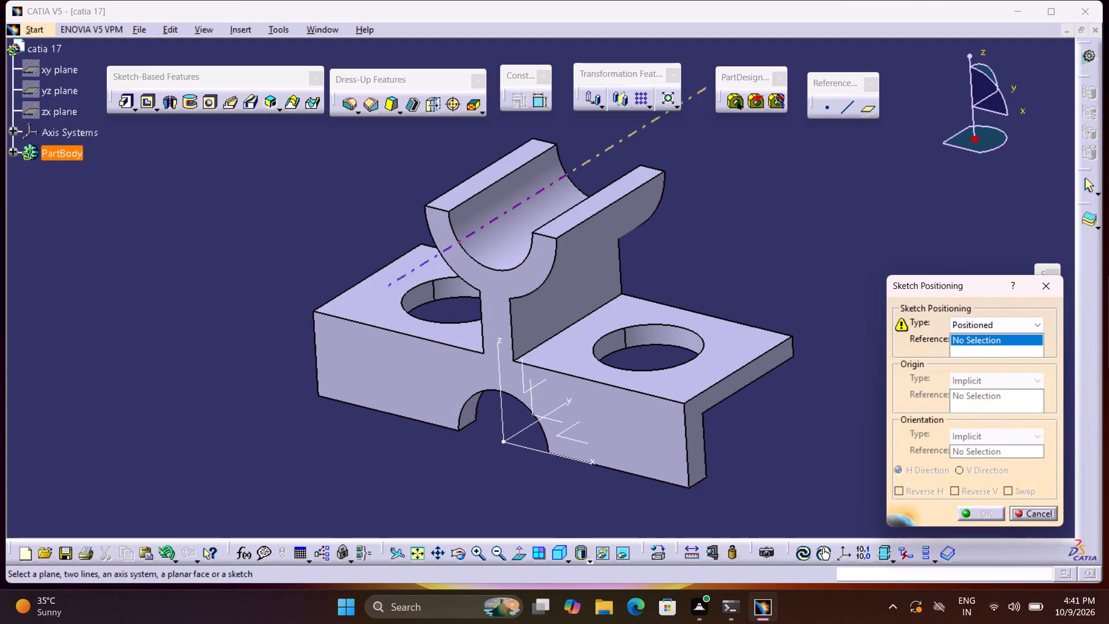
pyautogui.click(534, 280)
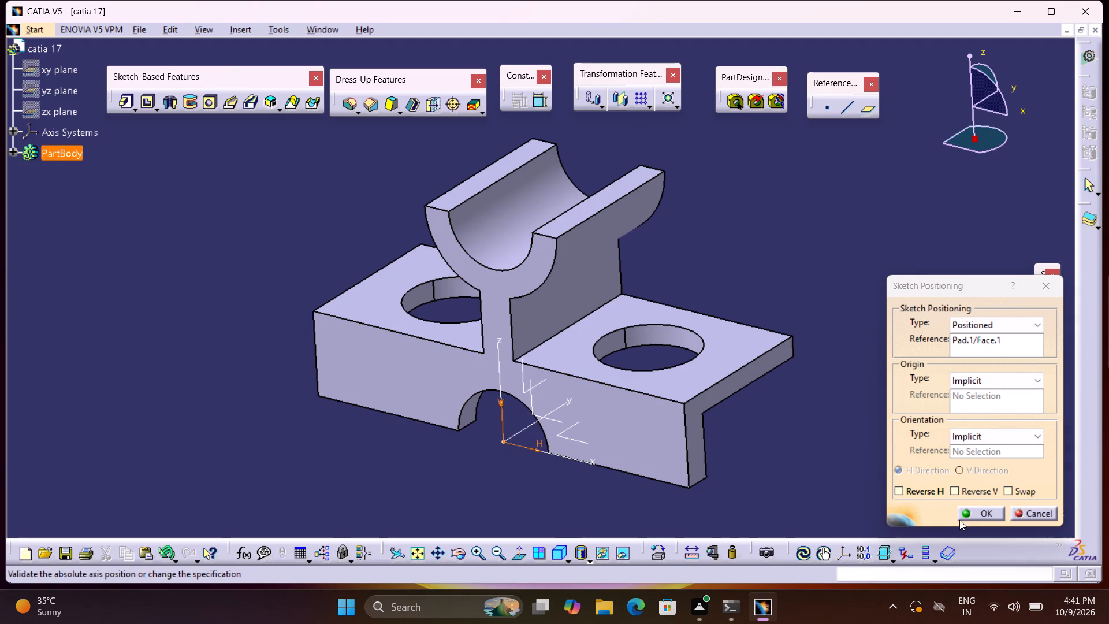
pyautogui.click(962, 517)
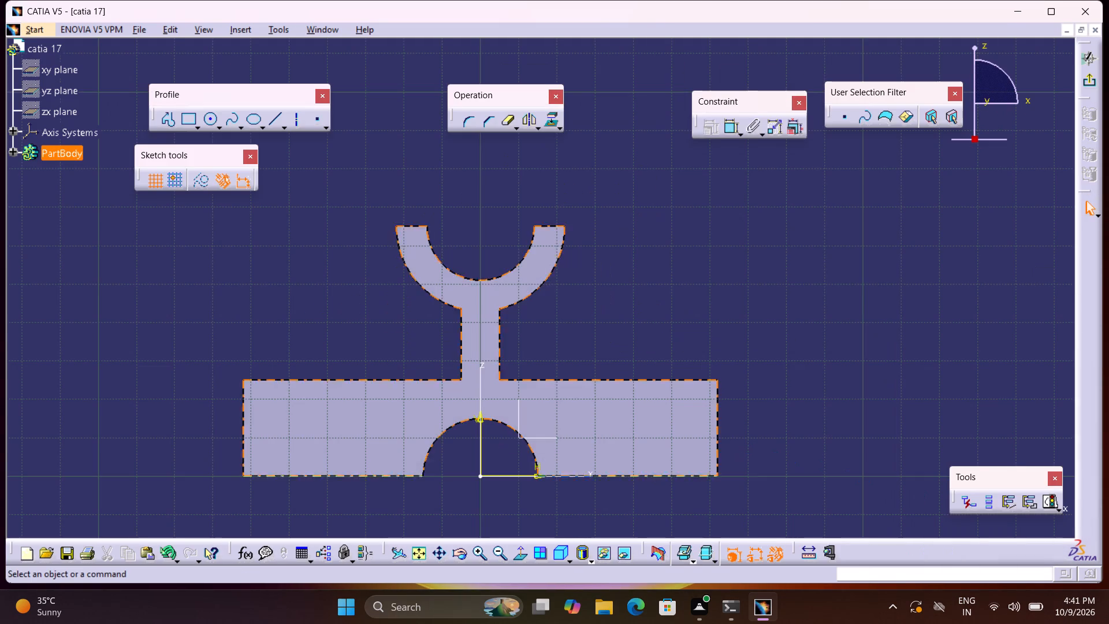
pyautogui.moveTo(523, 434); pyautogui.dragTo(616, 419, button='middle')
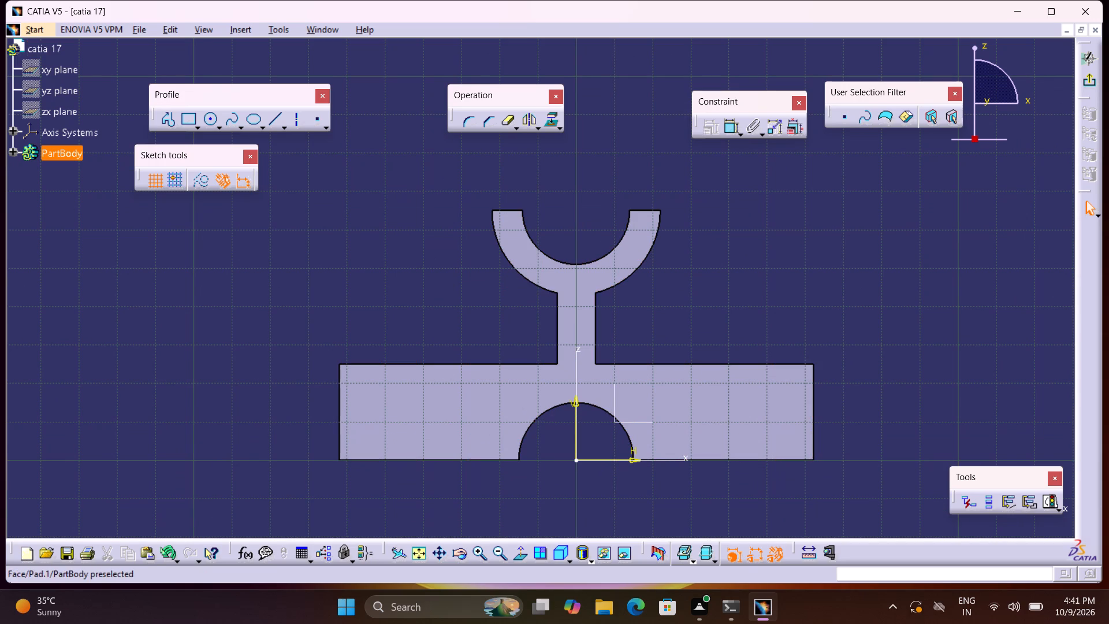
pyautogui.click(209, 121)
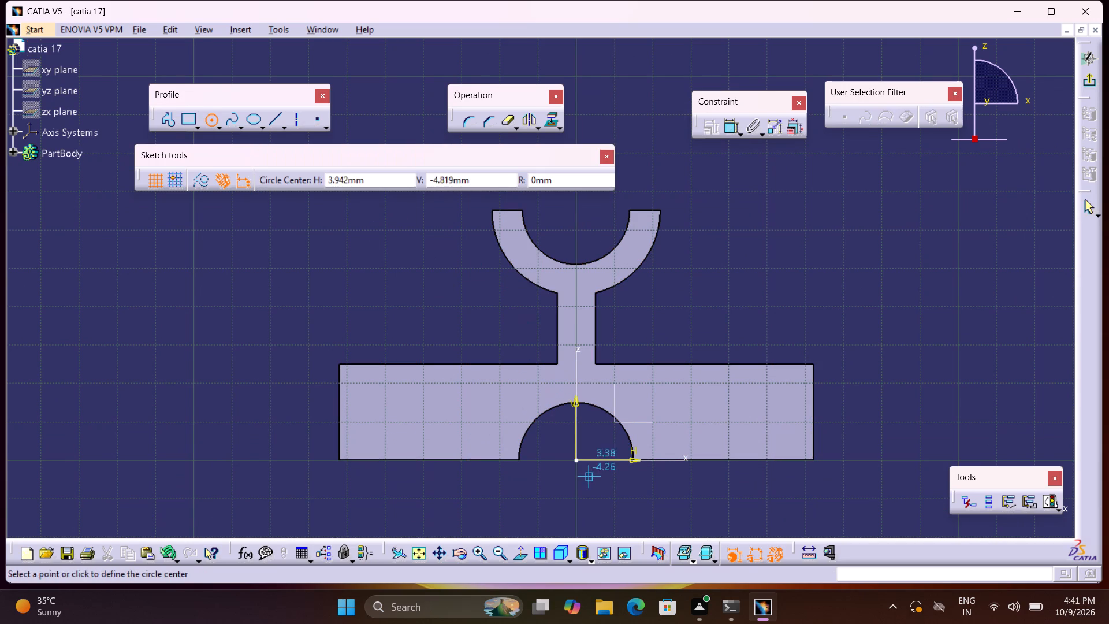
pyautogui.click(574, 458)
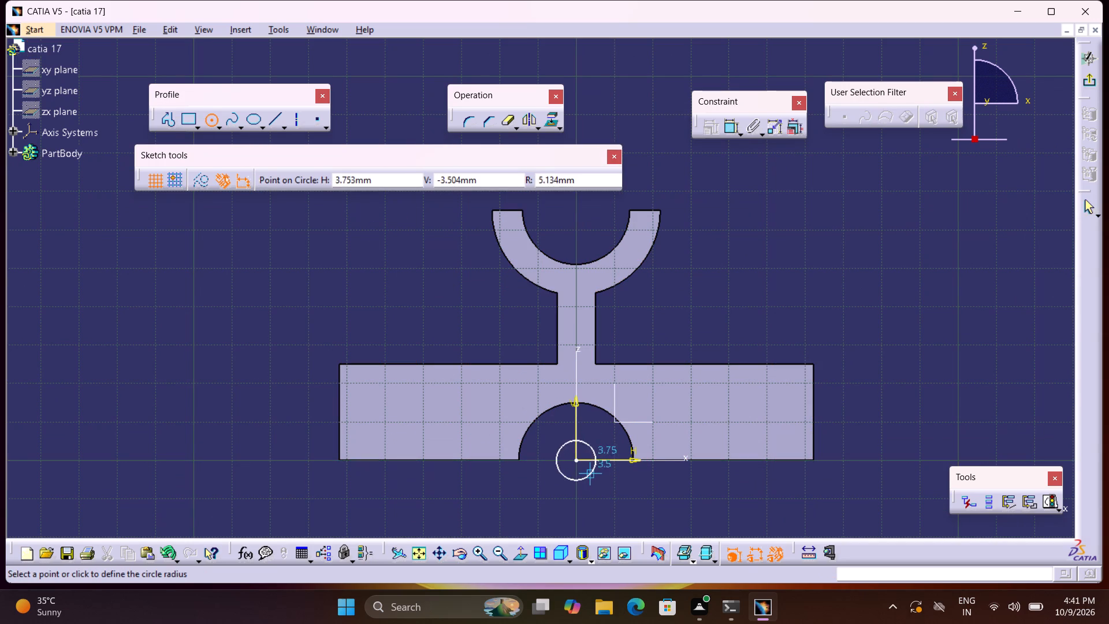
pyautogui.click(600, 482)
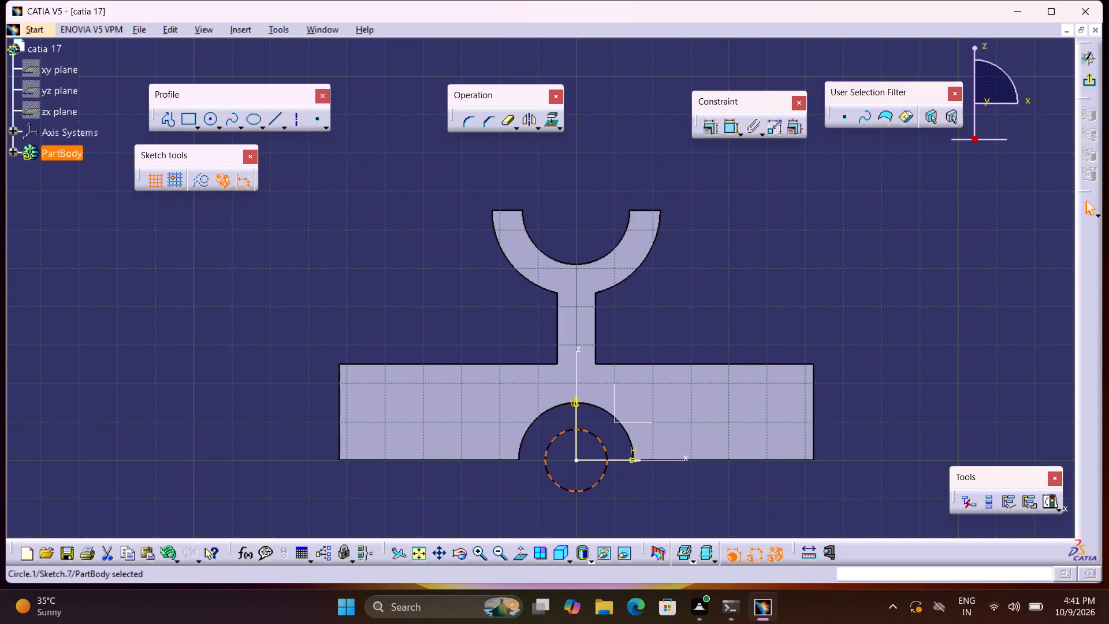
pyautogui.moveTo(772, 311); pyautogui.dragTo(756, 300, button='middle')
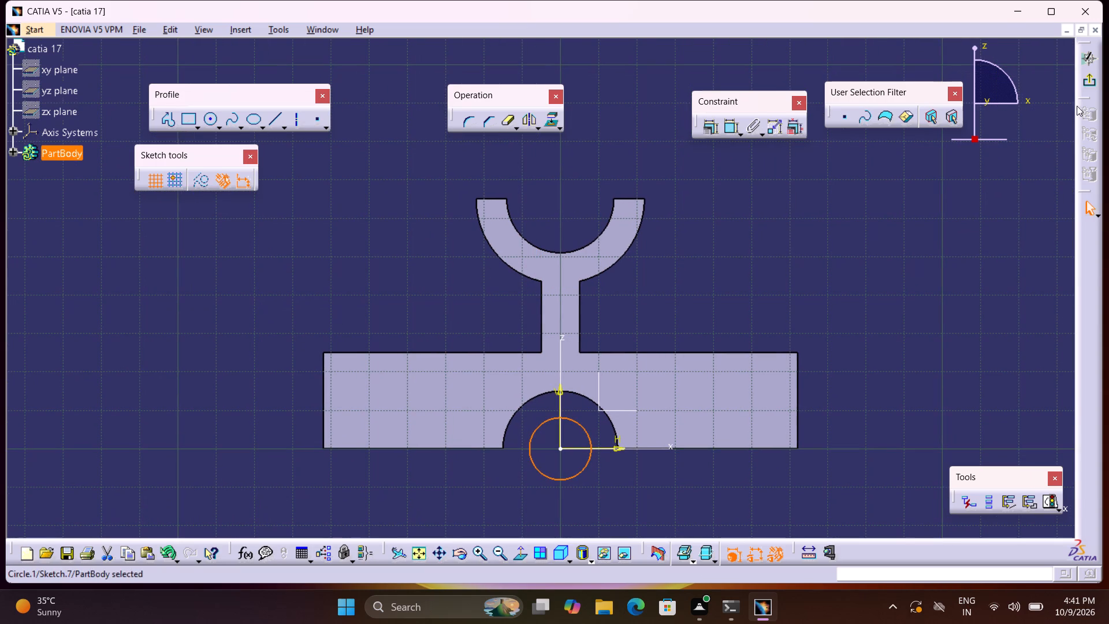
pyautogui.click(1095, 79)
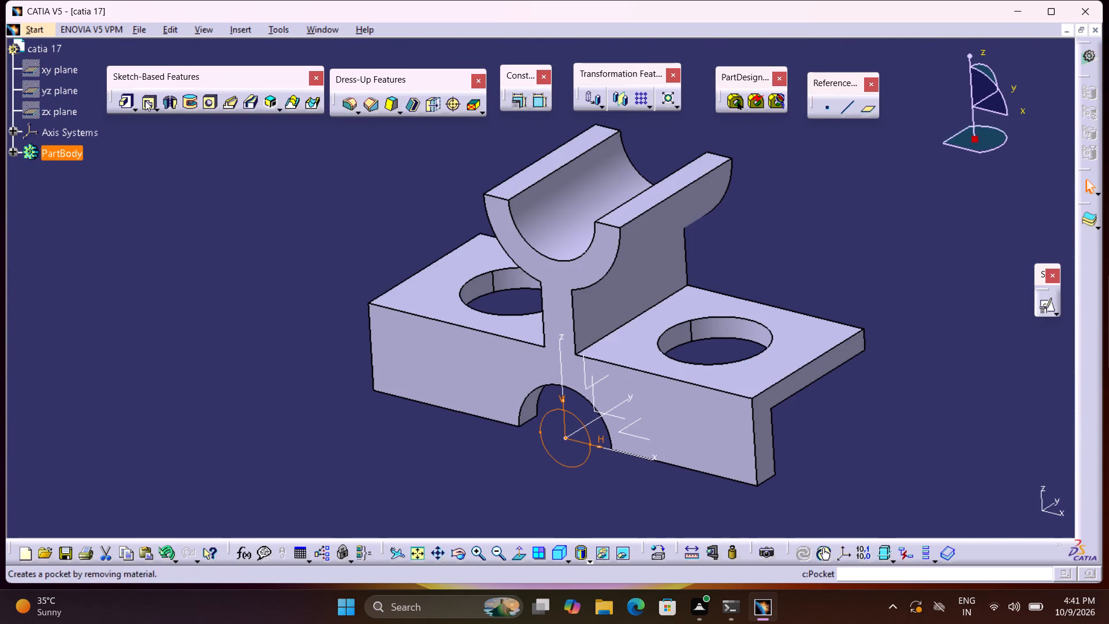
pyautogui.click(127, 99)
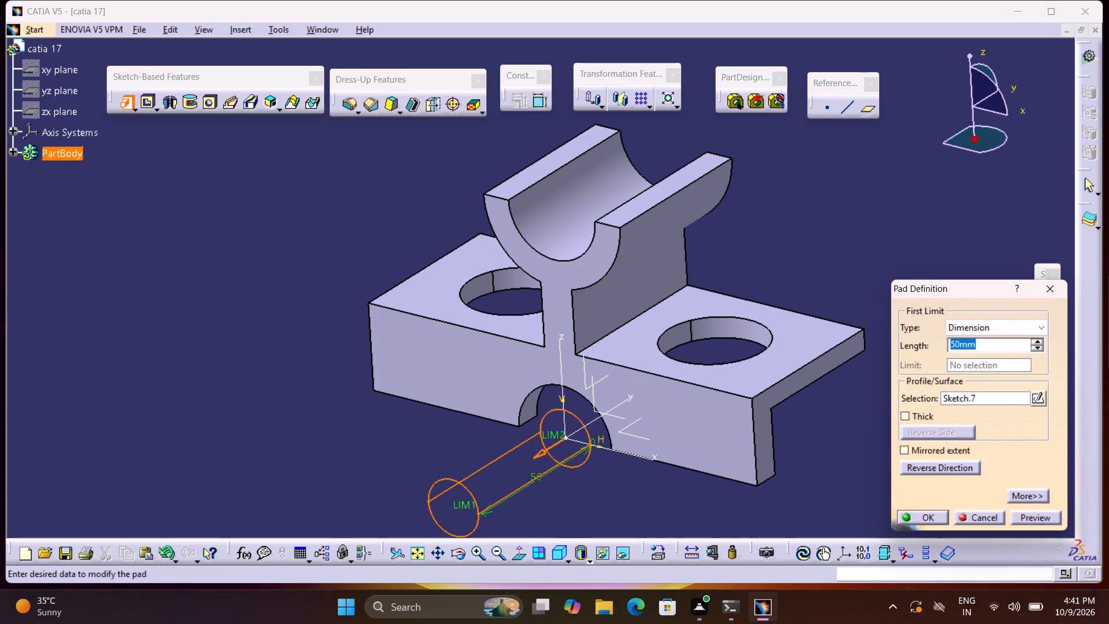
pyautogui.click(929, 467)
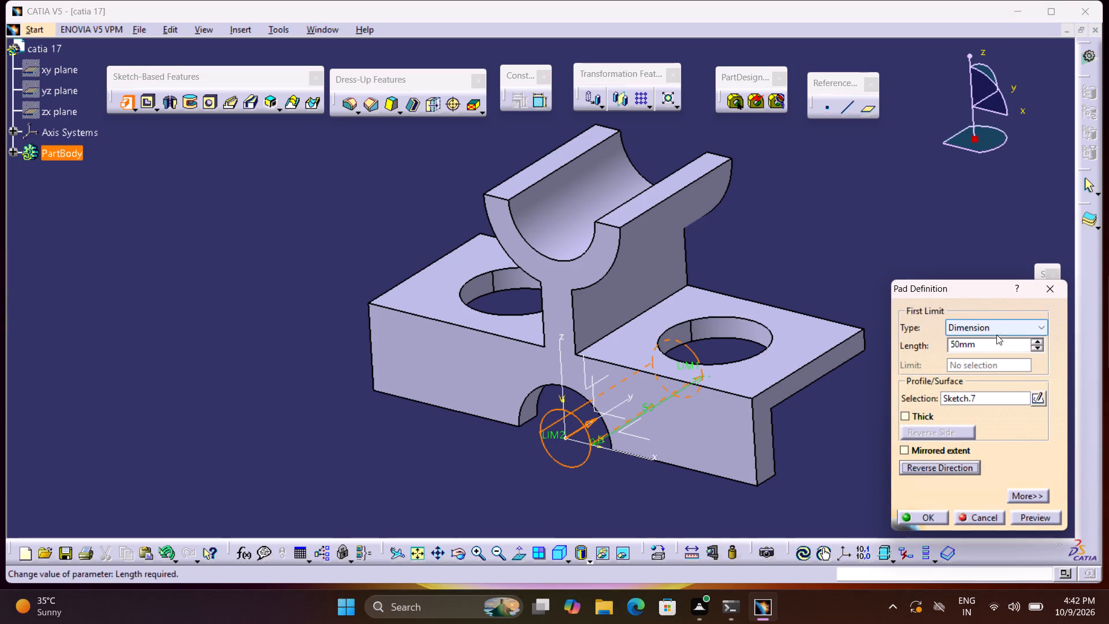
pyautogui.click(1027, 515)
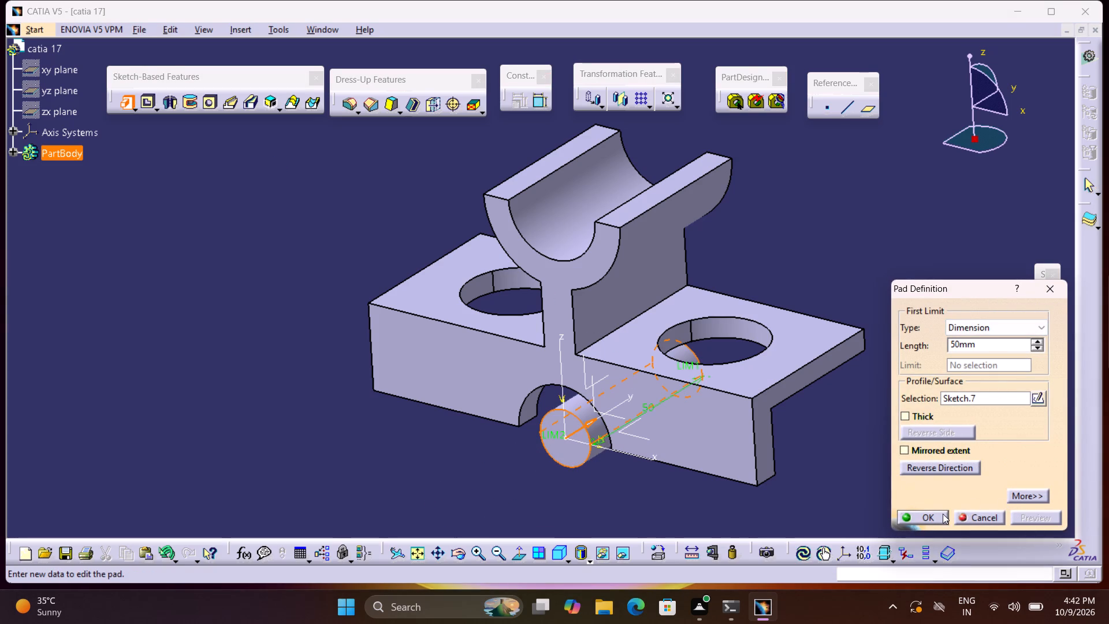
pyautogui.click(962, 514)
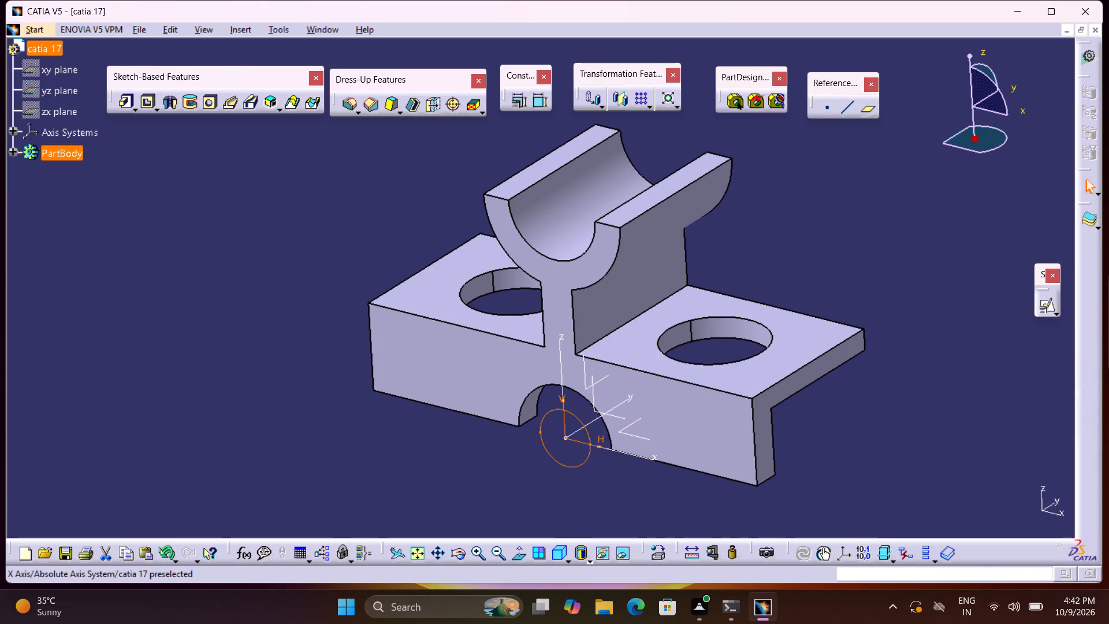
# Reopen the circle's sketch and resize the circle freehand about the origin, trying larger sizes and ending with a very small one.
pyautogui.doubleClick(593, 455)
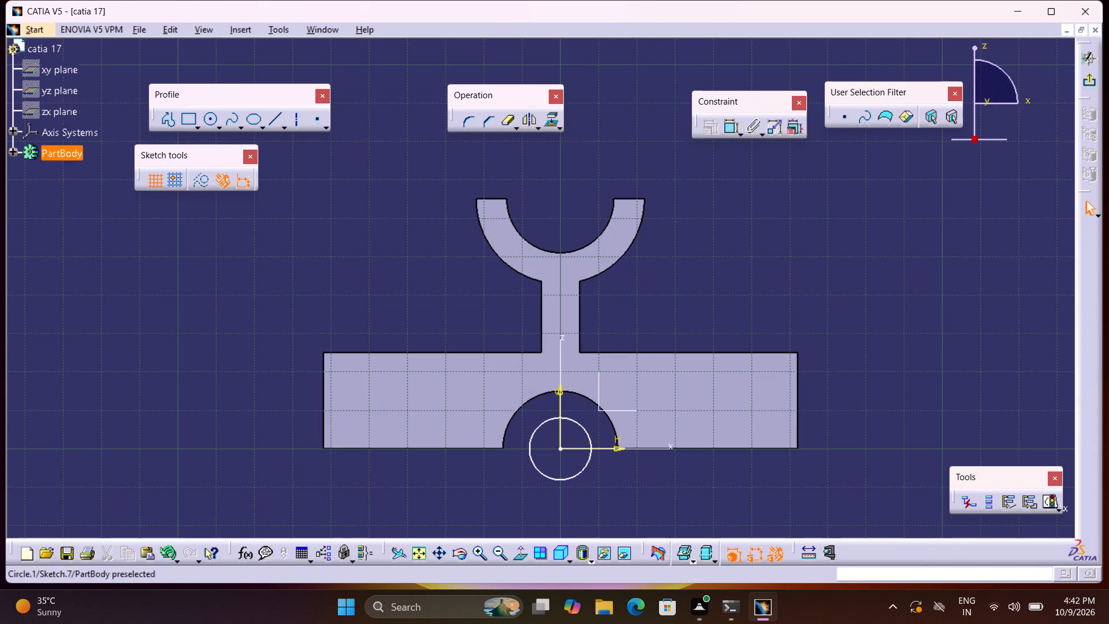
pyautogui.moveTo(592, 465); pyautogui.dragTo(619, 407)
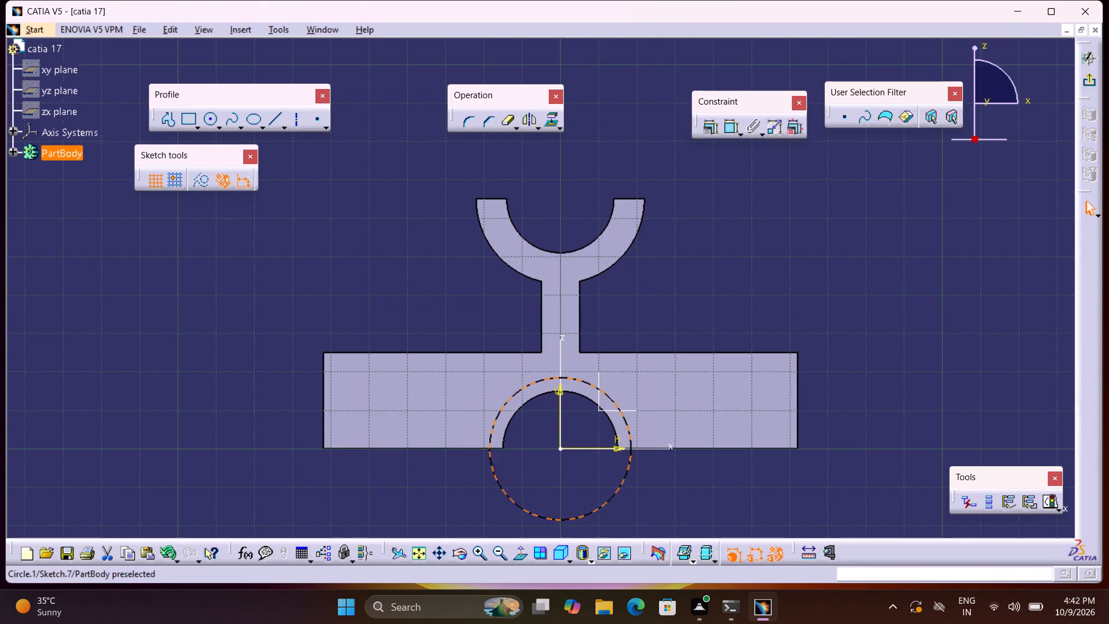
pyautogui.moveTo(619, 407); pyautogui.dragTo(658, 464)
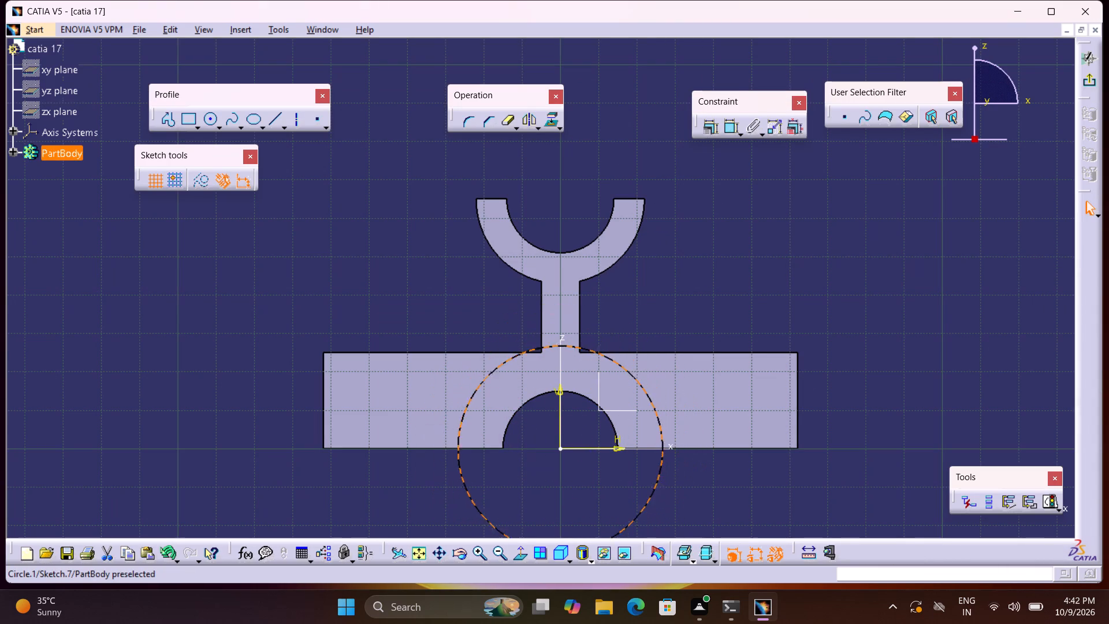
pyautogui.moveTo(658, 464); pyautogui.dragTo(628, 426)
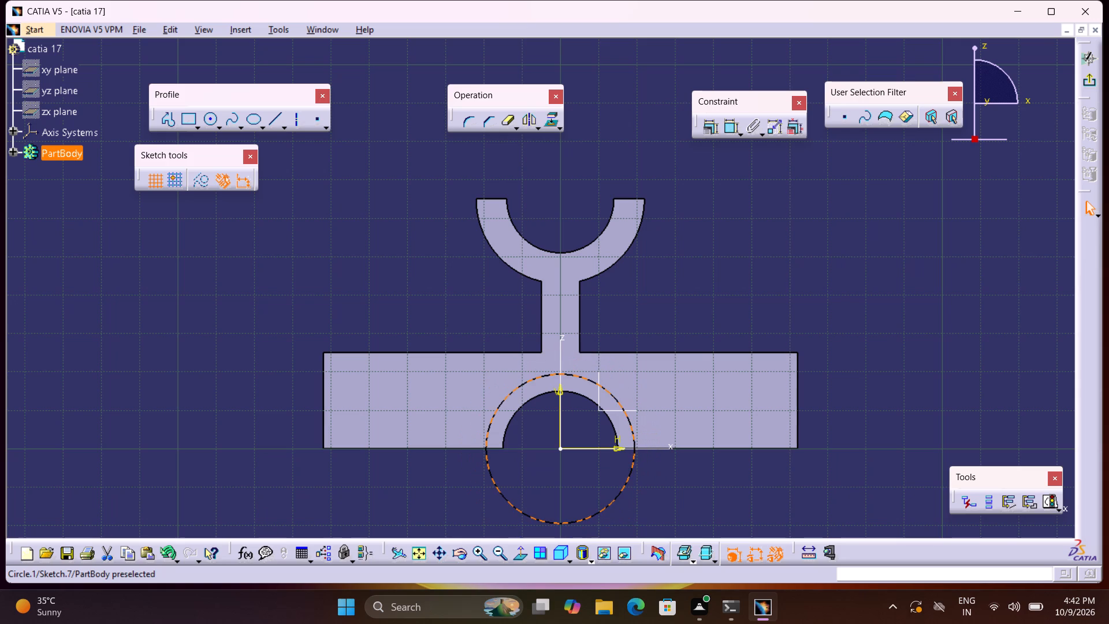
pyautogui.moveTo(628, 426); pyautogui.dragTo(630, 426)
pyautogui.moveTo(632, 474); pyautogui.dragTo(632, 476)
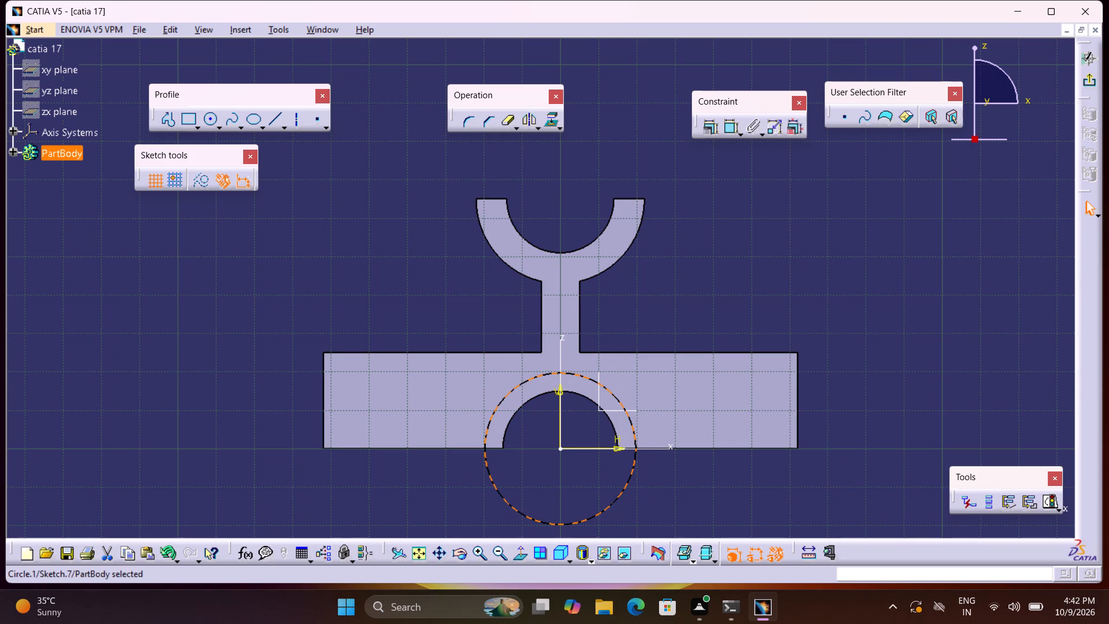
pyautogui.moveTo(632, 476); pyautogui.dragTo(541, 457)
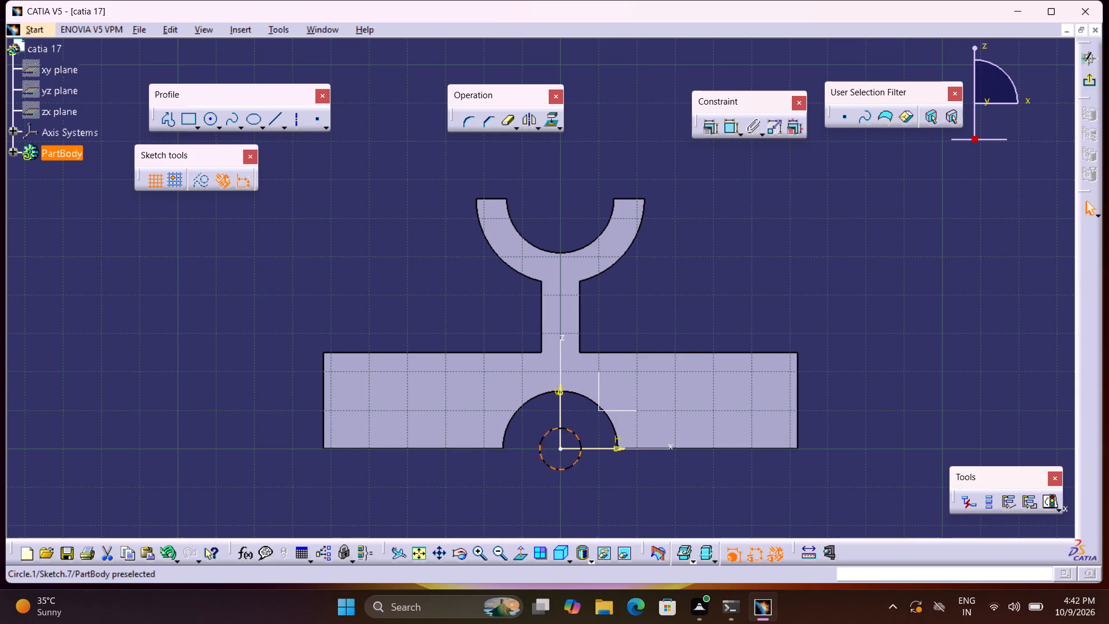
pyautogui.moveTo(541, 457); pyautogui.dragTo(564, 455)
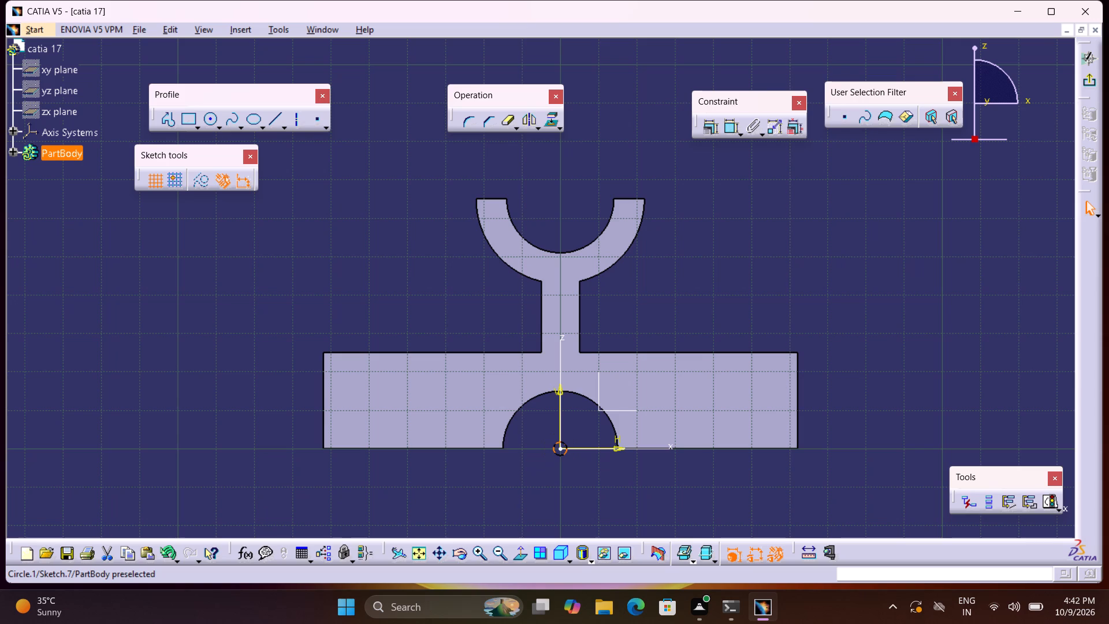
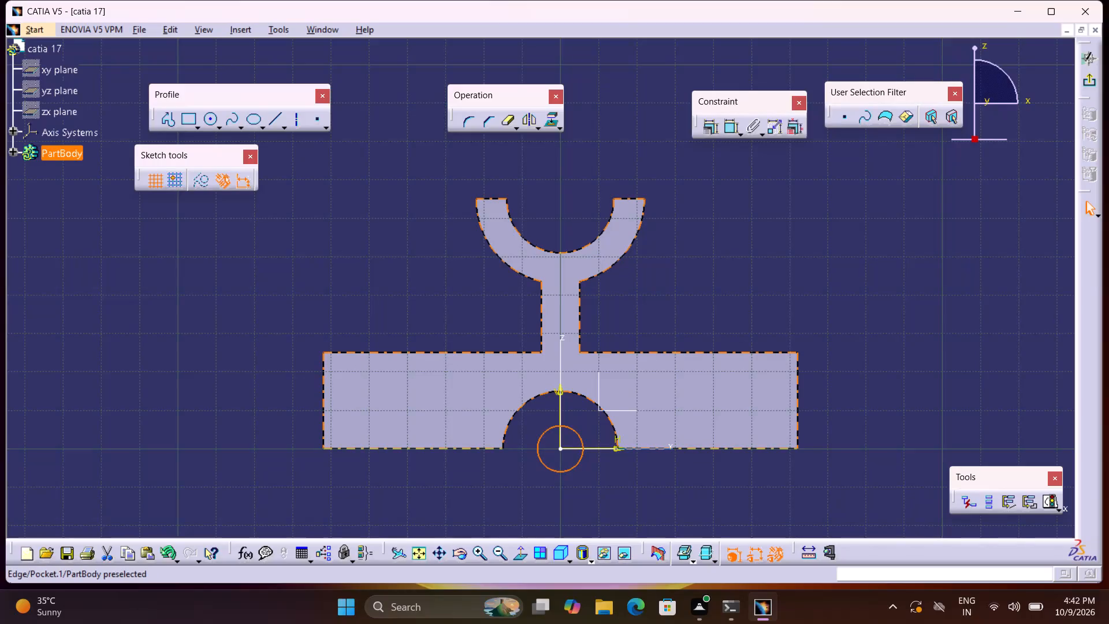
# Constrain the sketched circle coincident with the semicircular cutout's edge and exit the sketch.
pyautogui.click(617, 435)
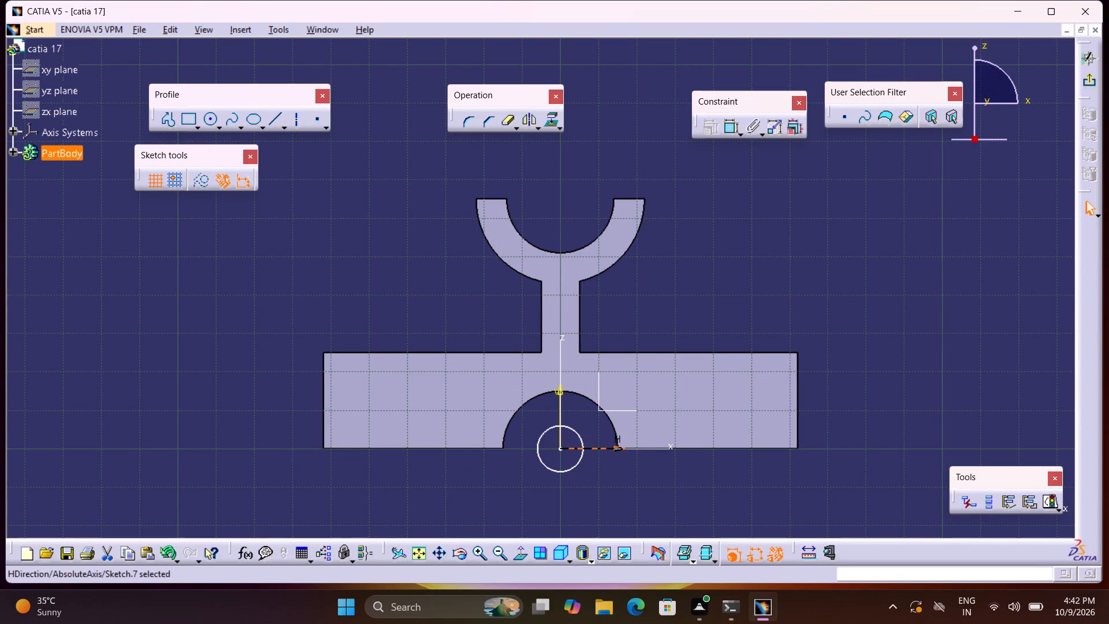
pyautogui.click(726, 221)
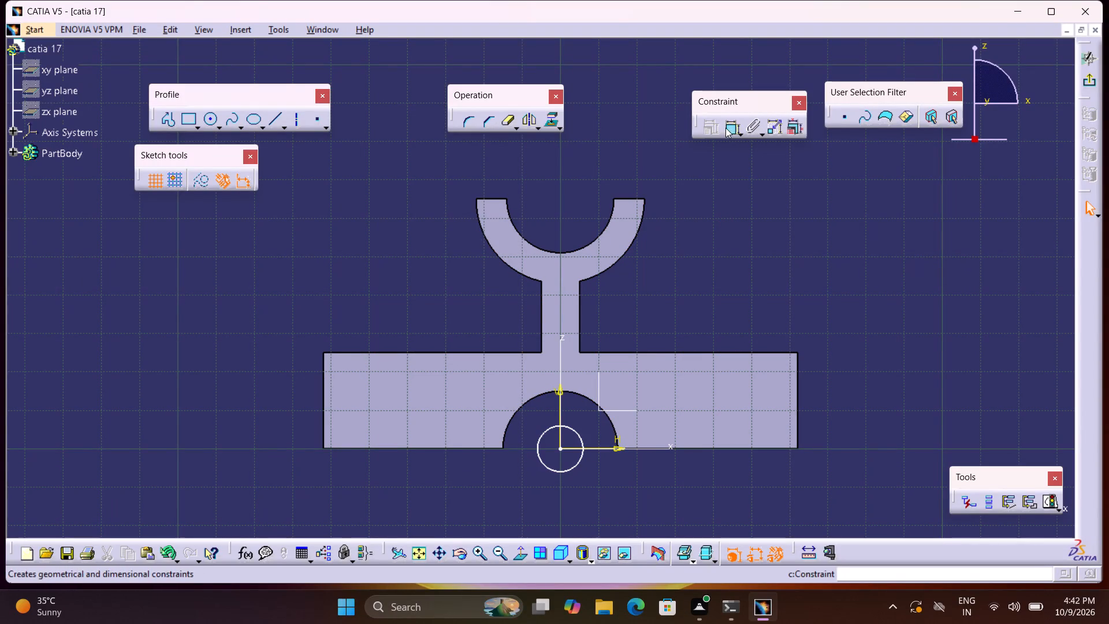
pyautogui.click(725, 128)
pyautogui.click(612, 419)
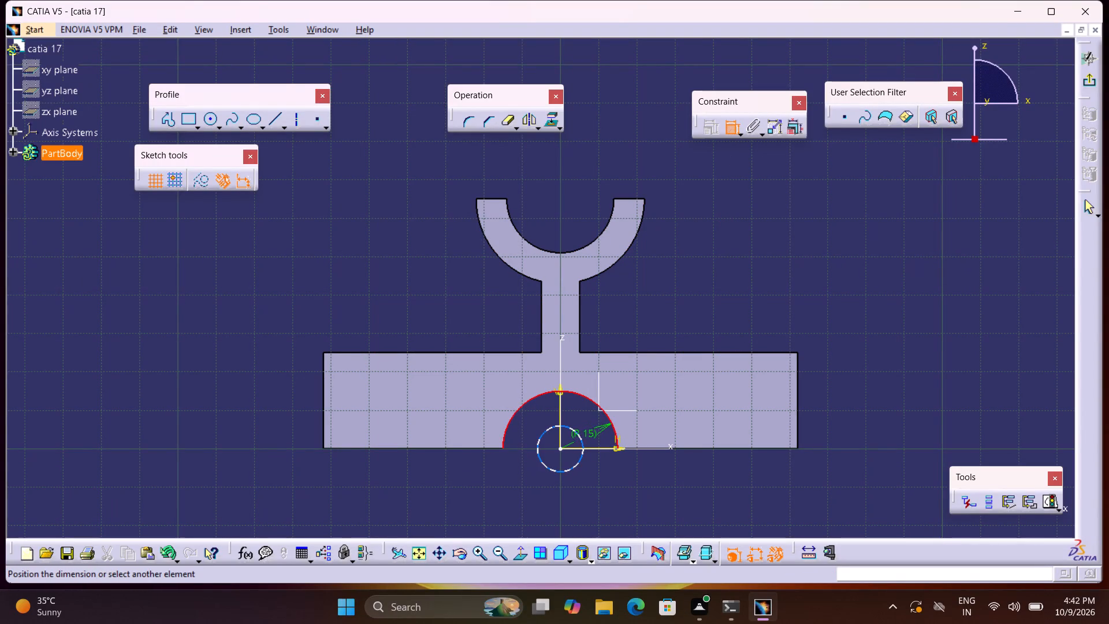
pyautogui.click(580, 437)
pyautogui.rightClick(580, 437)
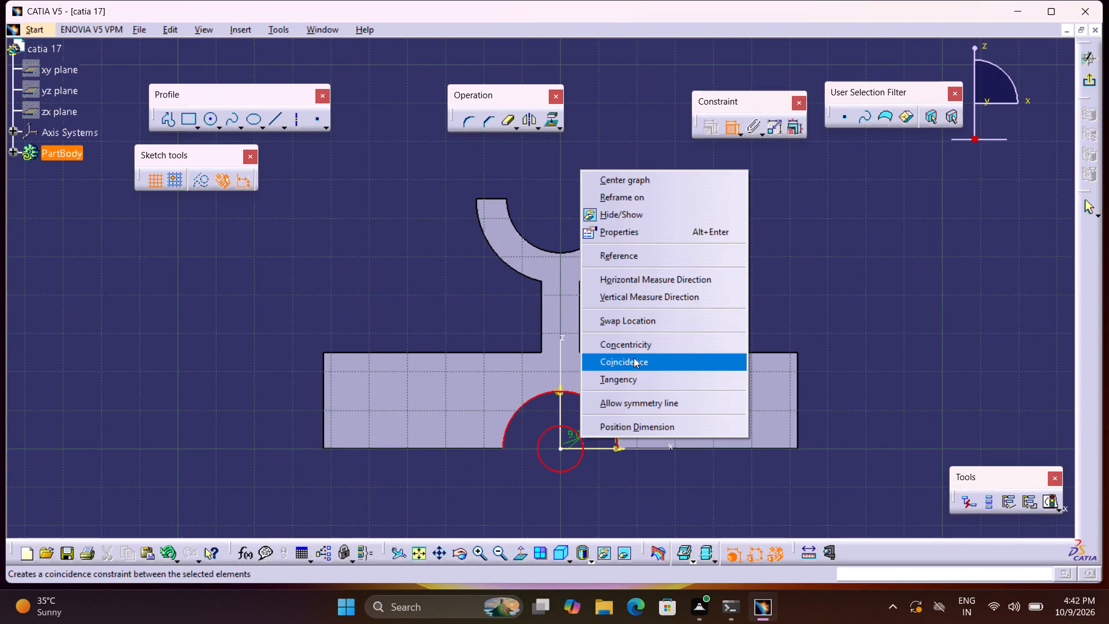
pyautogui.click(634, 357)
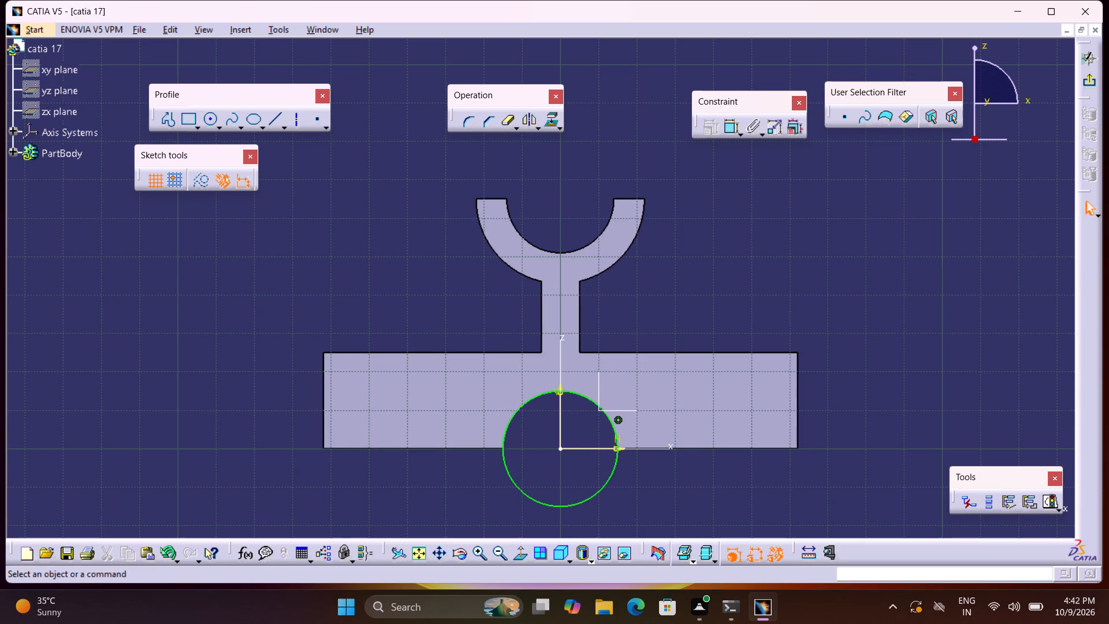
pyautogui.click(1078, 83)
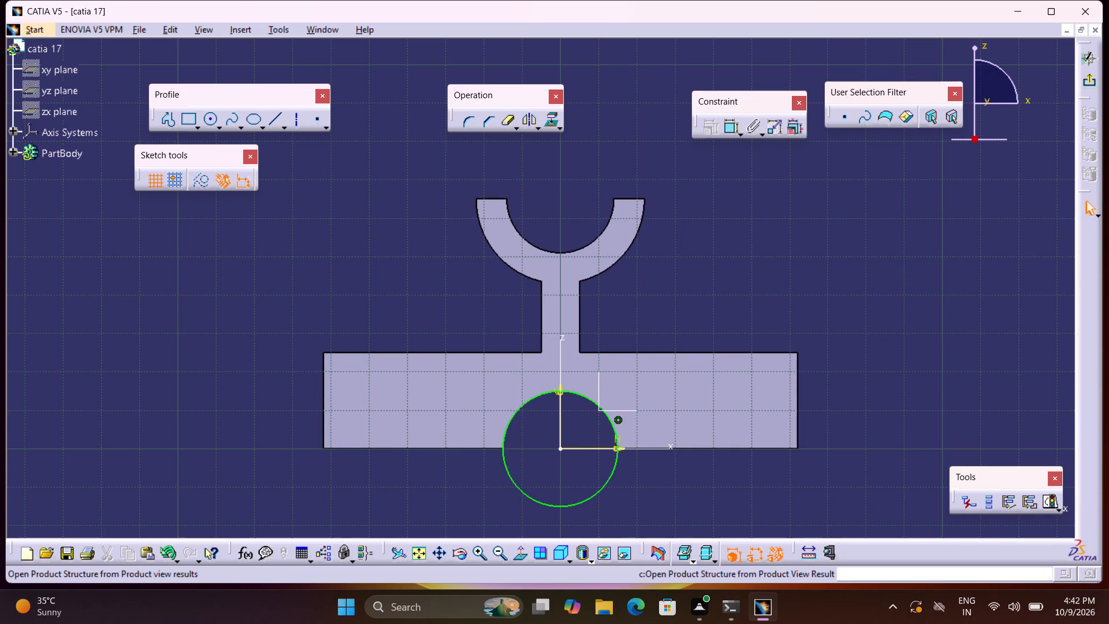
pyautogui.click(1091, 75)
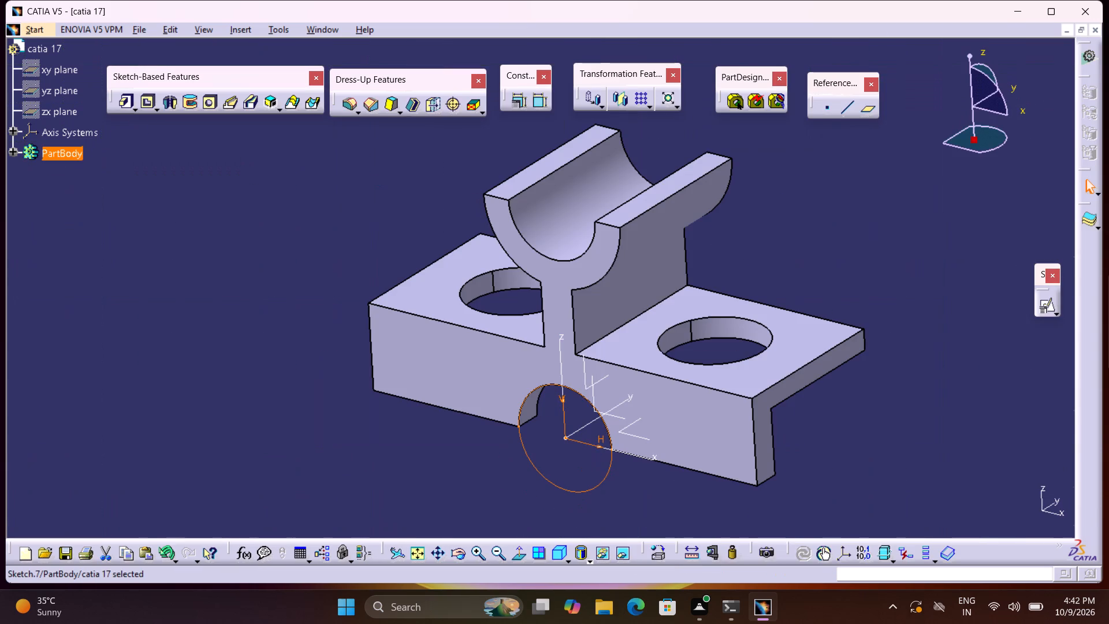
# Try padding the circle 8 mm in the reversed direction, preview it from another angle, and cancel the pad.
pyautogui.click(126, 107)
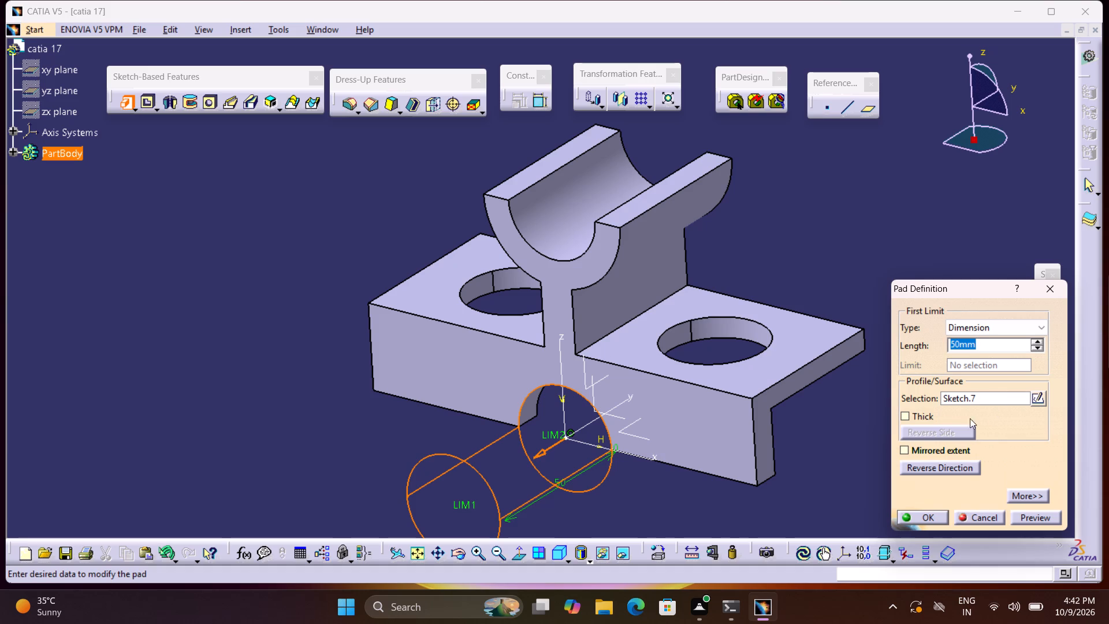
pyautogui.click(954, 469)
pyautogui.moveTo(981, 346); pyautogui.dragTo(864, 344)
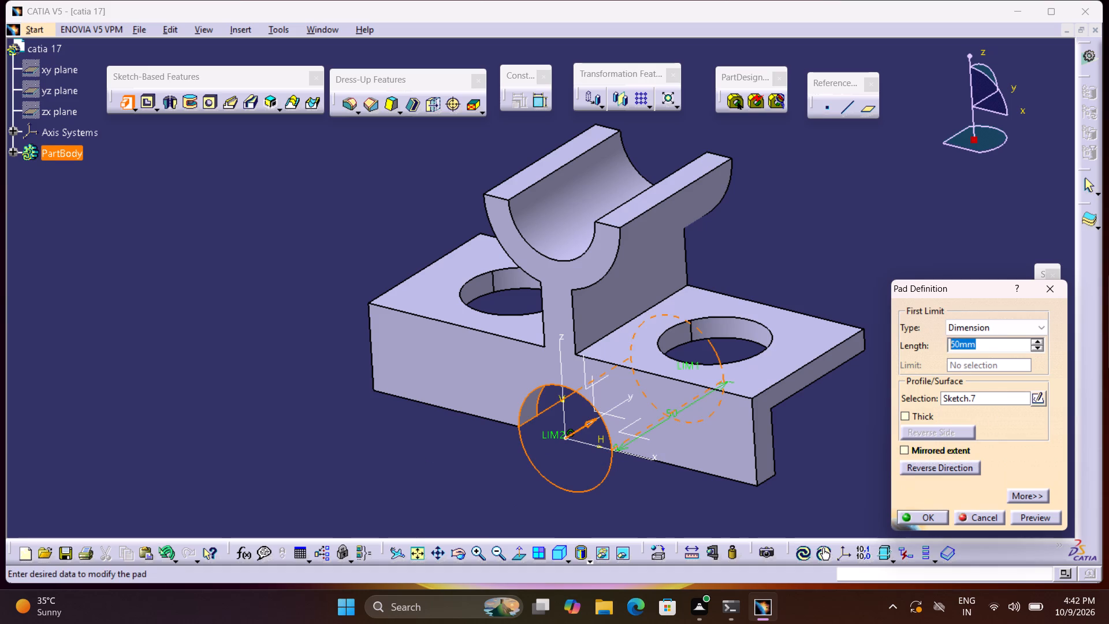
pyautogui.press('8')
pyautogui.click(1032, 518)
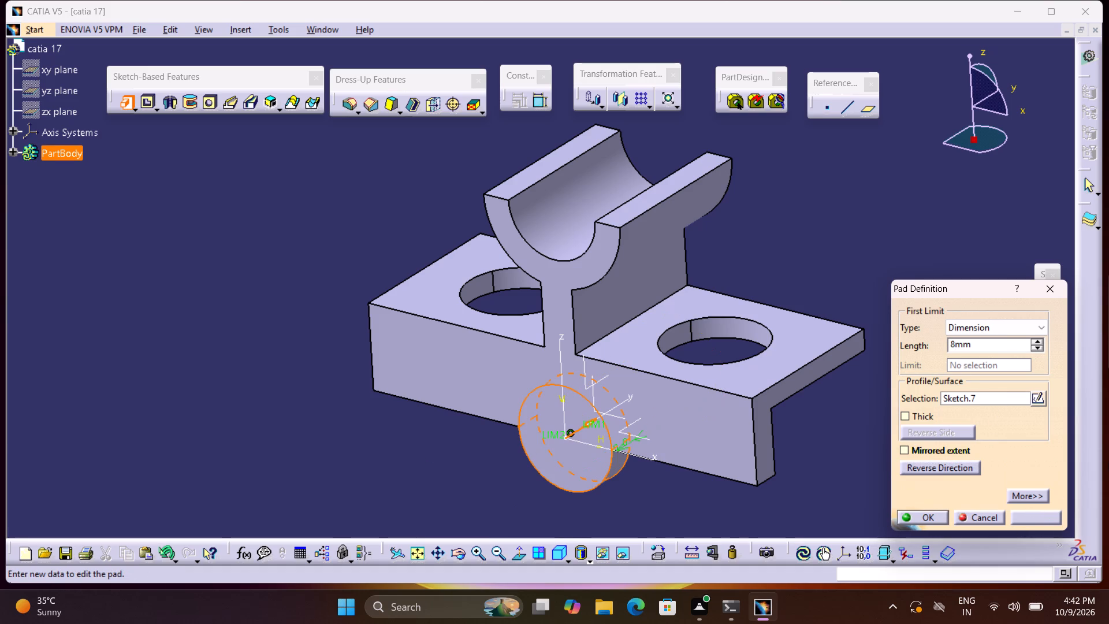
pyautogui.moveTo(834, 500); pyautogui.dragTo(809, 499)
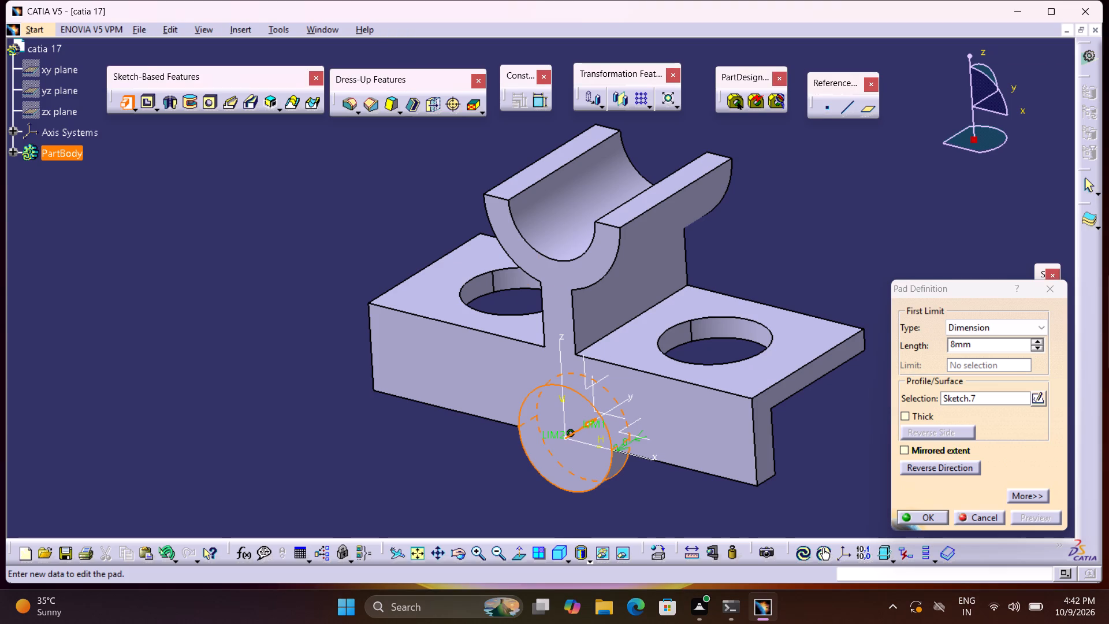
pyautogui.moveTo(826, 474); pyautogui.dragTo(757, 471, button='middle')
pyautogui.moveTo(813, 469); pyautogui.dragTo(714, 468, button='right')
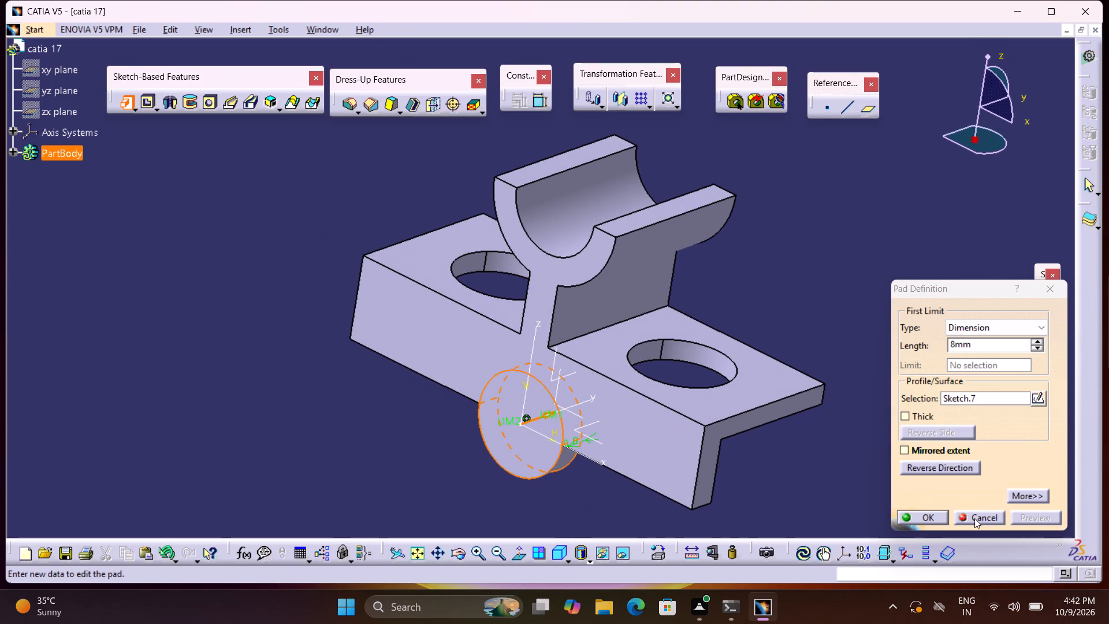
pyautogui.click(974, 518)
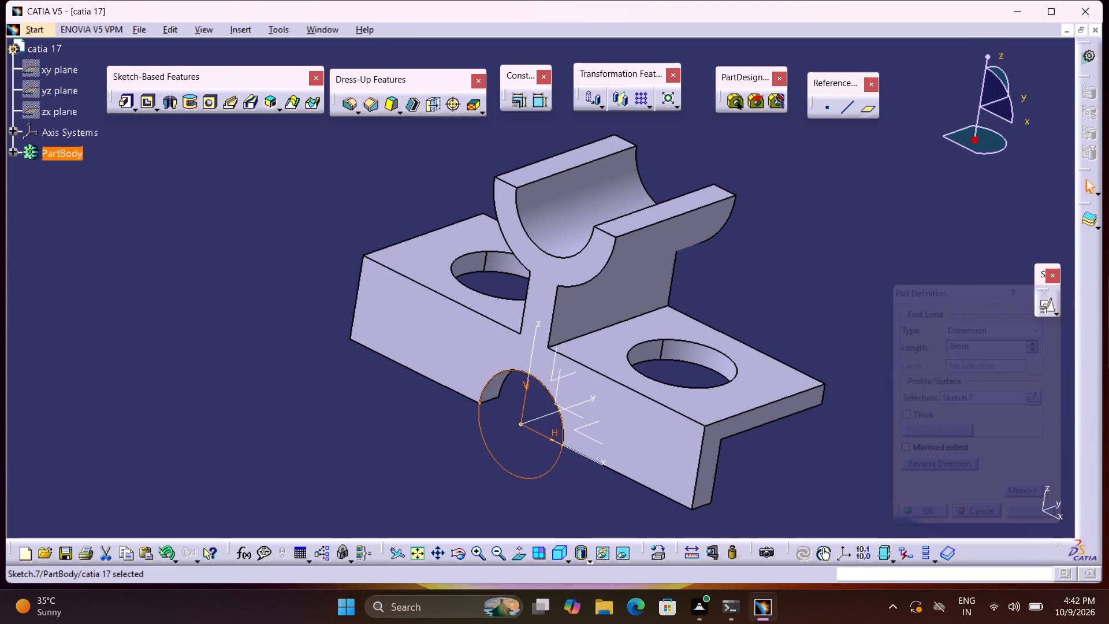
# Reopen the circle's sketch, delete the circle around the cutout, and exit the sketch.
pyautogui.doubleClick(504, 465)
pyautogui.tripleClick(504, 467)
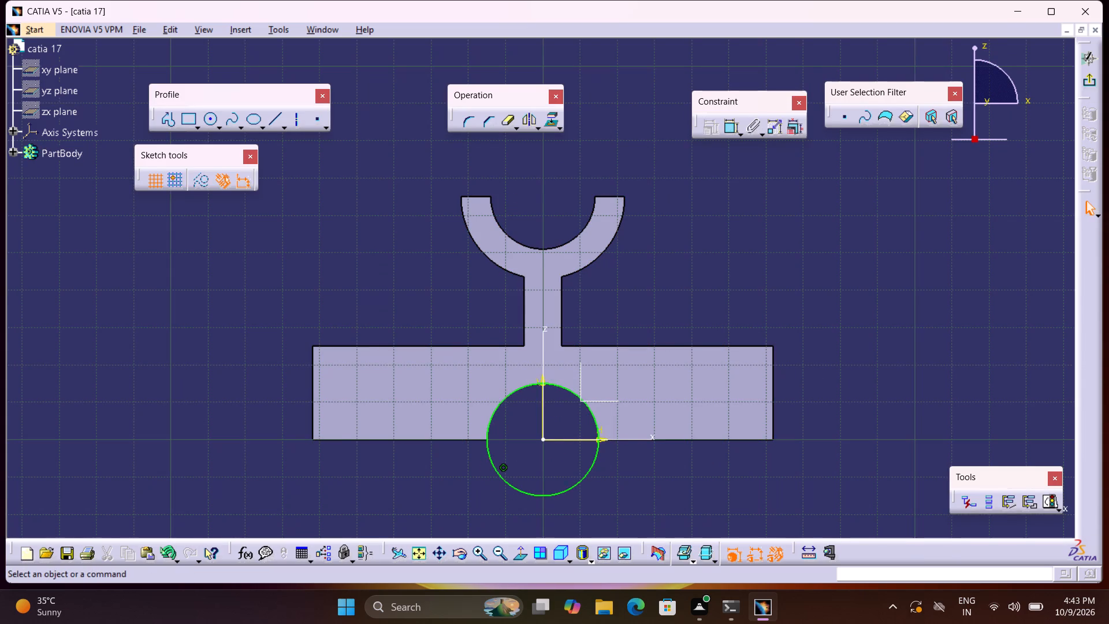
pyautogui.click(591, 467)
pyautogui.press('Delete')
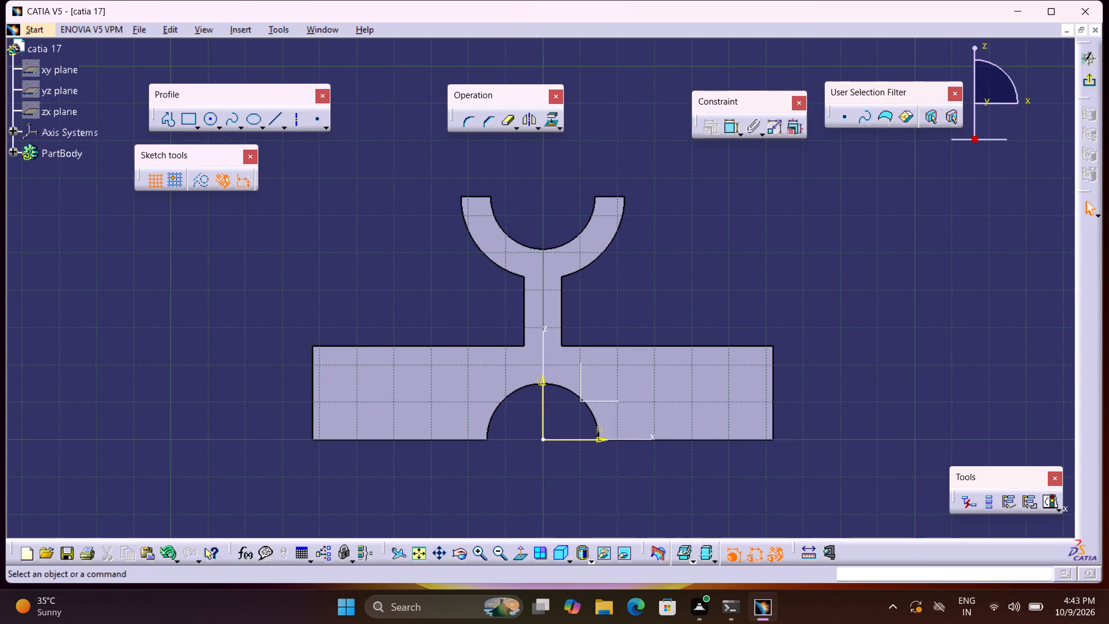
pyautogui.click(1093, 86)
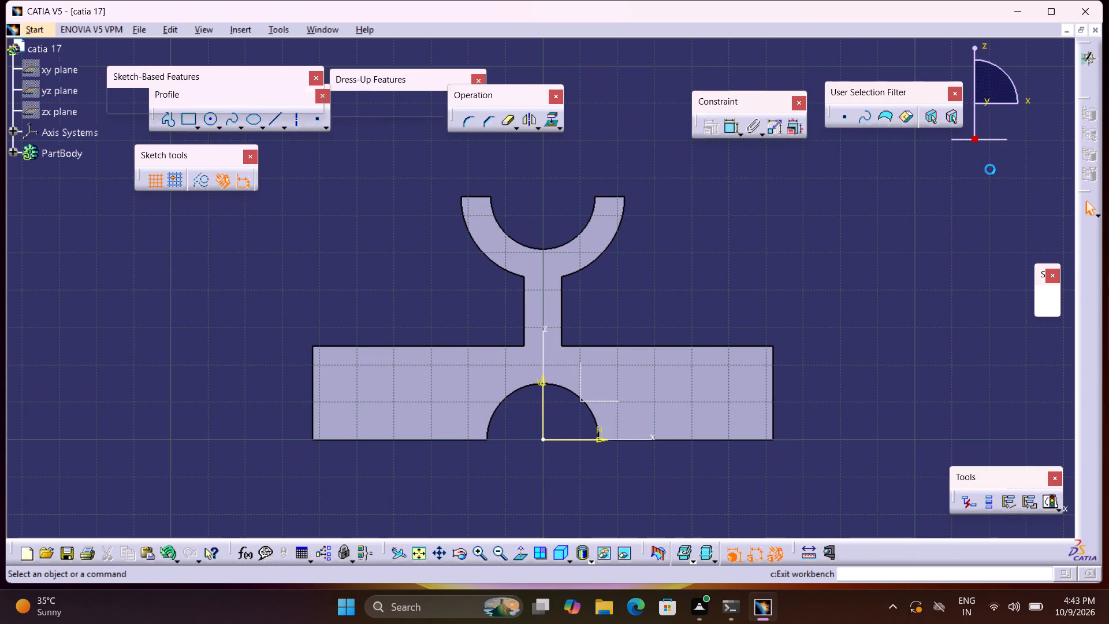
# Save the part to the Desktop as a CATPart named catia 17.
pyautogui.moveTo(869, 332); pyautogui.dragTo(855, 370, button='middle')
pyautogui.rightClick(832, 328)
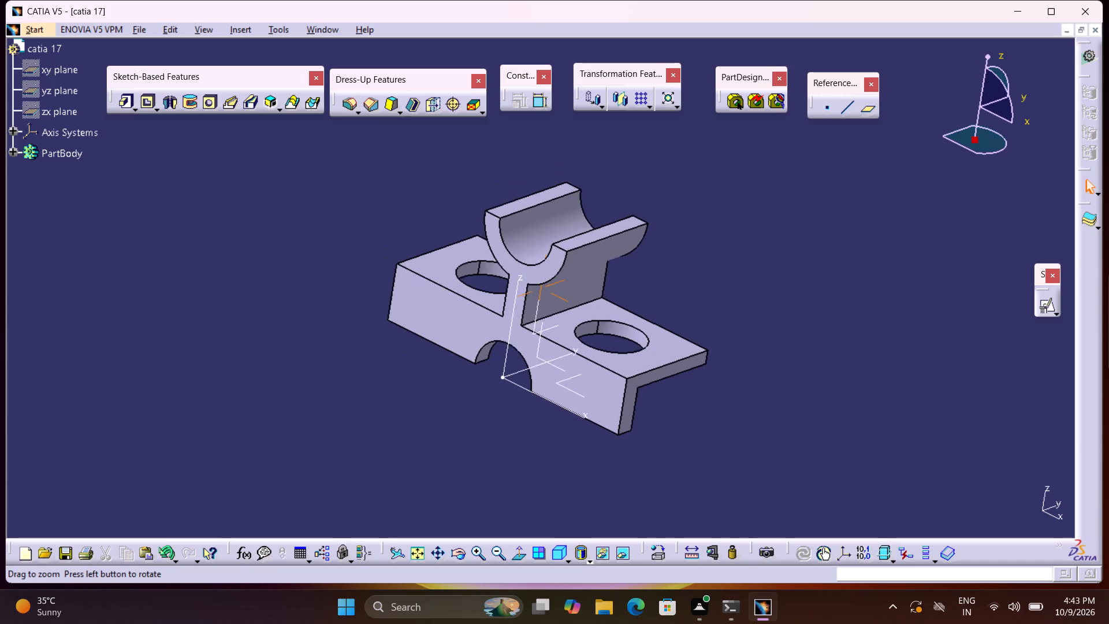
pyautogui.moveTo(855, 370); pyautogui.dragTo(854, 369, button='middle')
pyautogui.middleClick(854, 369)
pyautogui.moveTo(414, 475); pyautogui.dragTo(593, 529, button='middle')
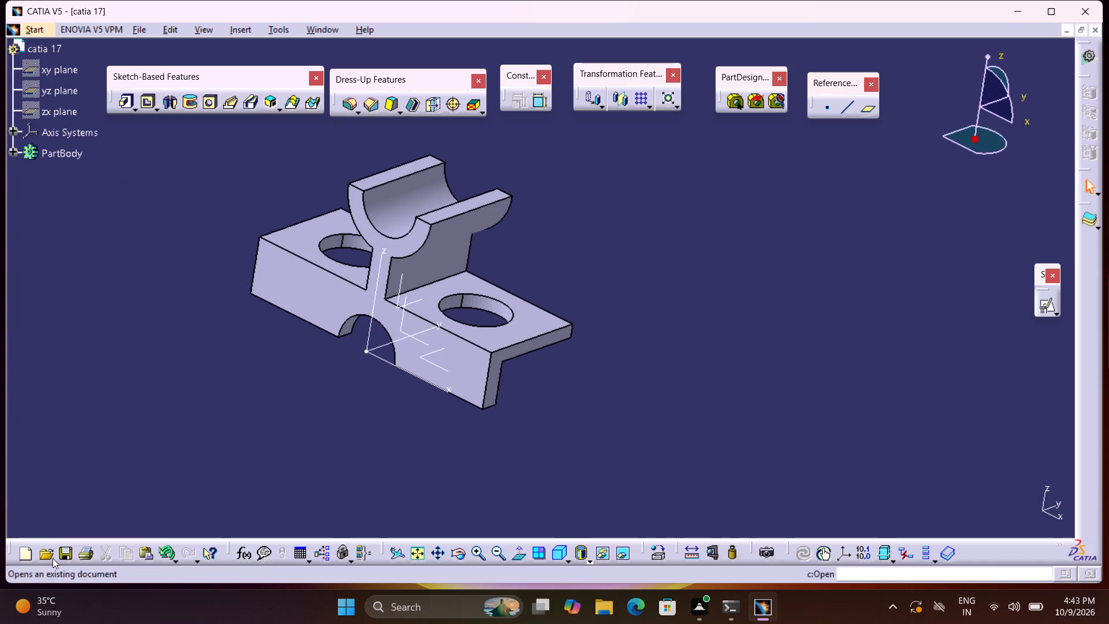
pyautogui.click(61, 555)
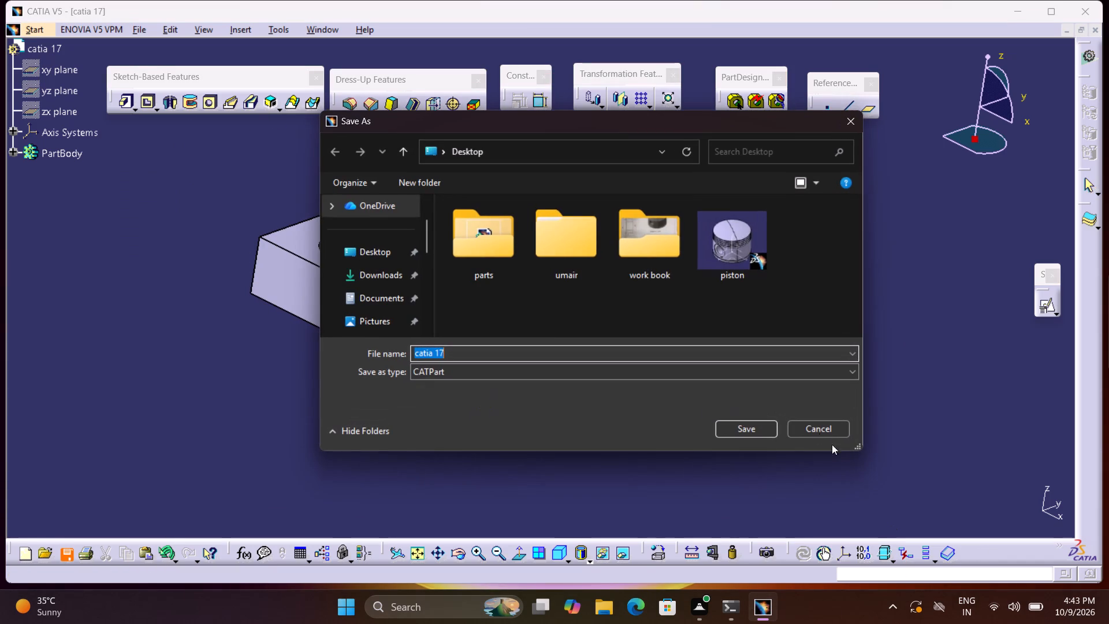
pyautogui.click(410, 258)
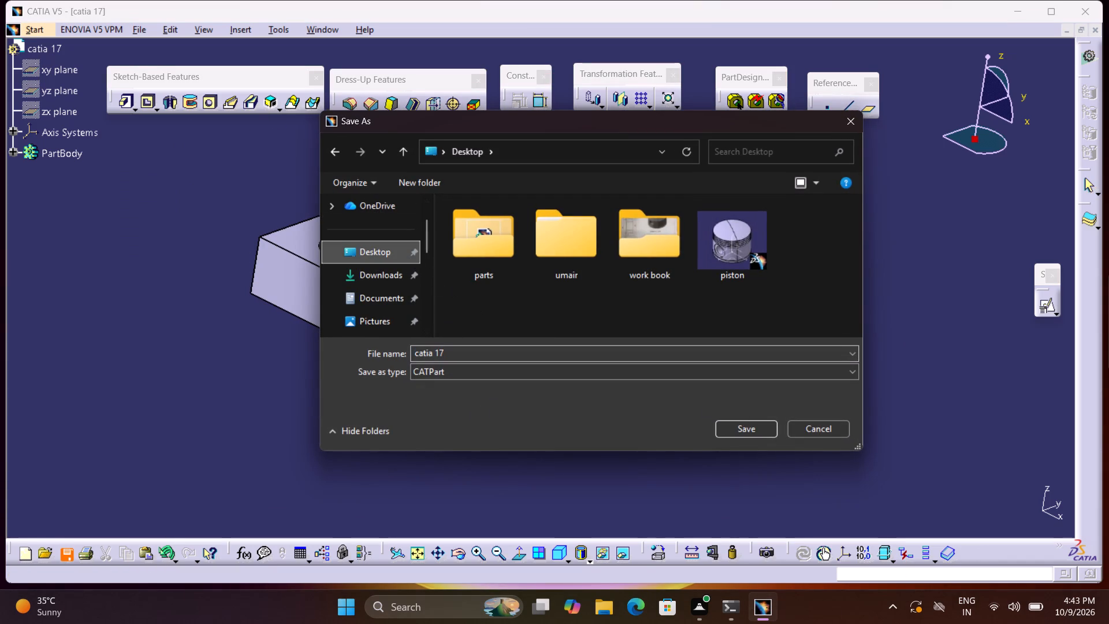
pyautogui.click(742, 426)
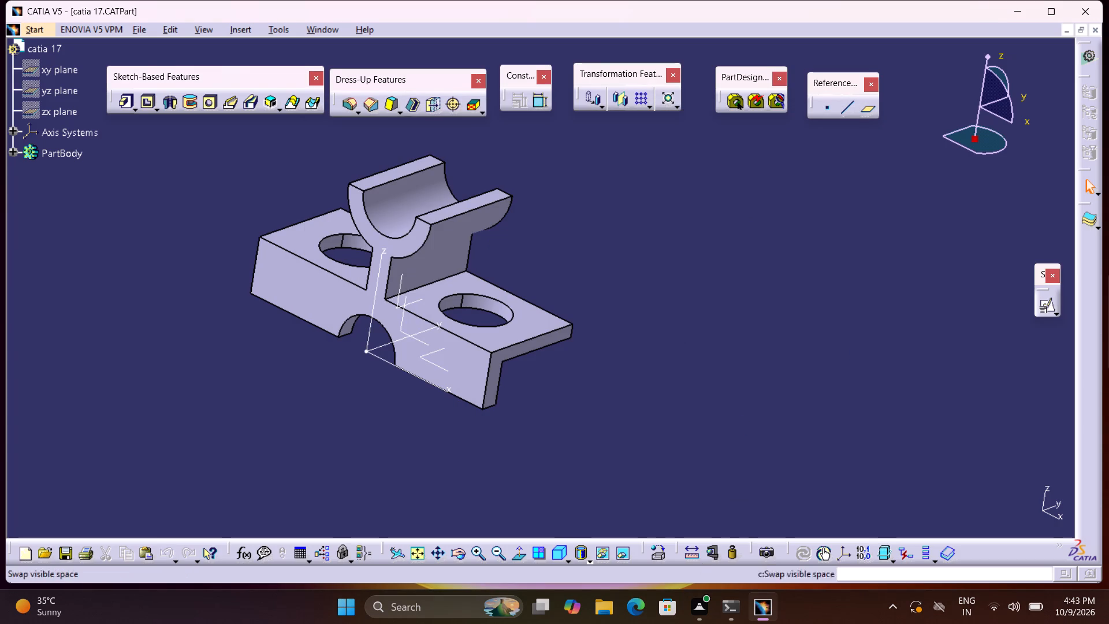
# Print the model view with Microsoft Print to PDF, saving it on the Desktop as catia 17, and close the print settings.
pyautogui.hotkey('ctrl', 'p')
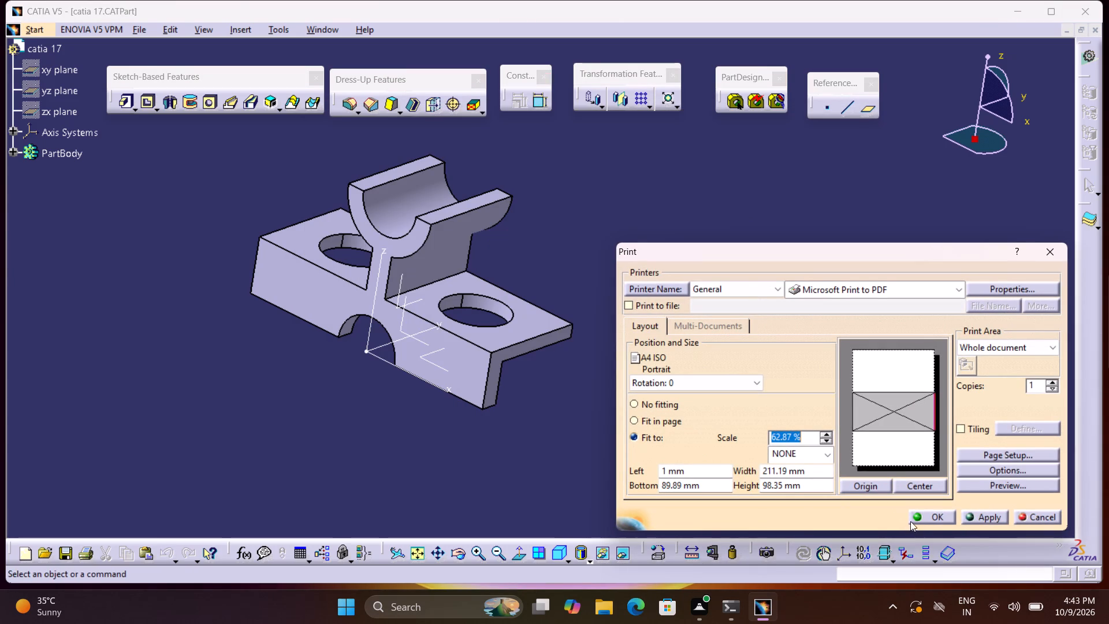
pyautogui.click(962, 515)
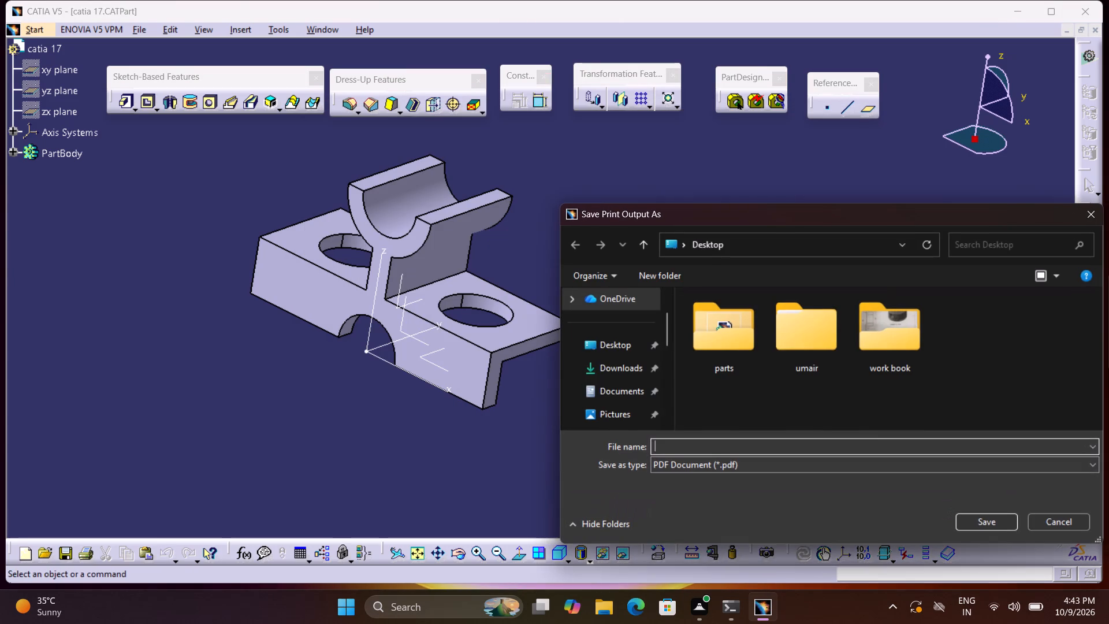
pyautogui.click(608, 348)
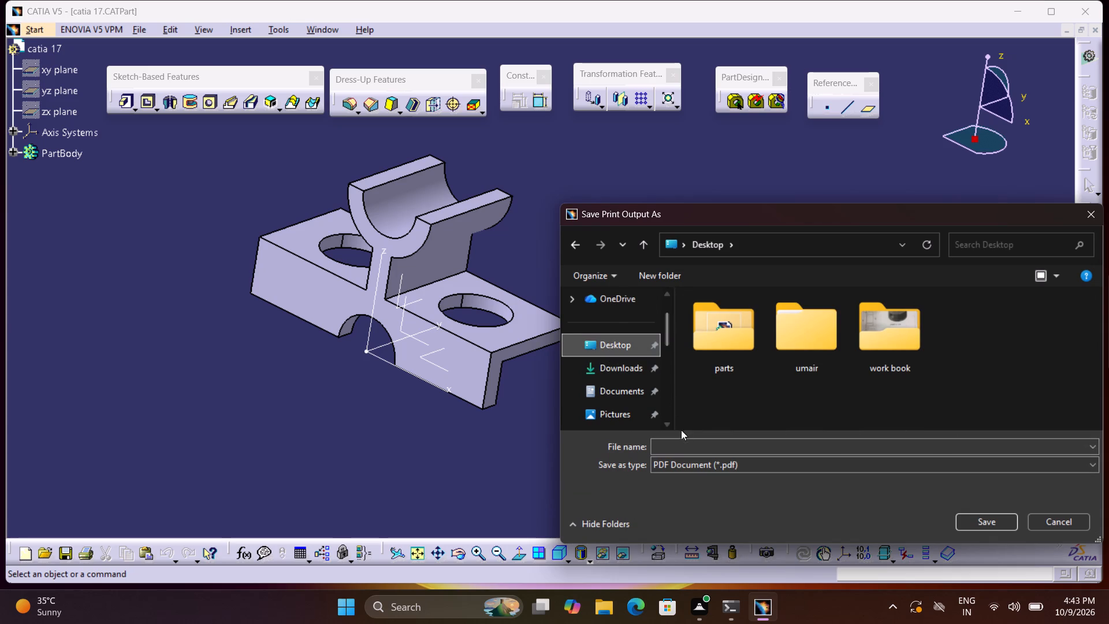
pyautogui.click(682, 444)
pyautogui.hotkey('ctrl', 'v')
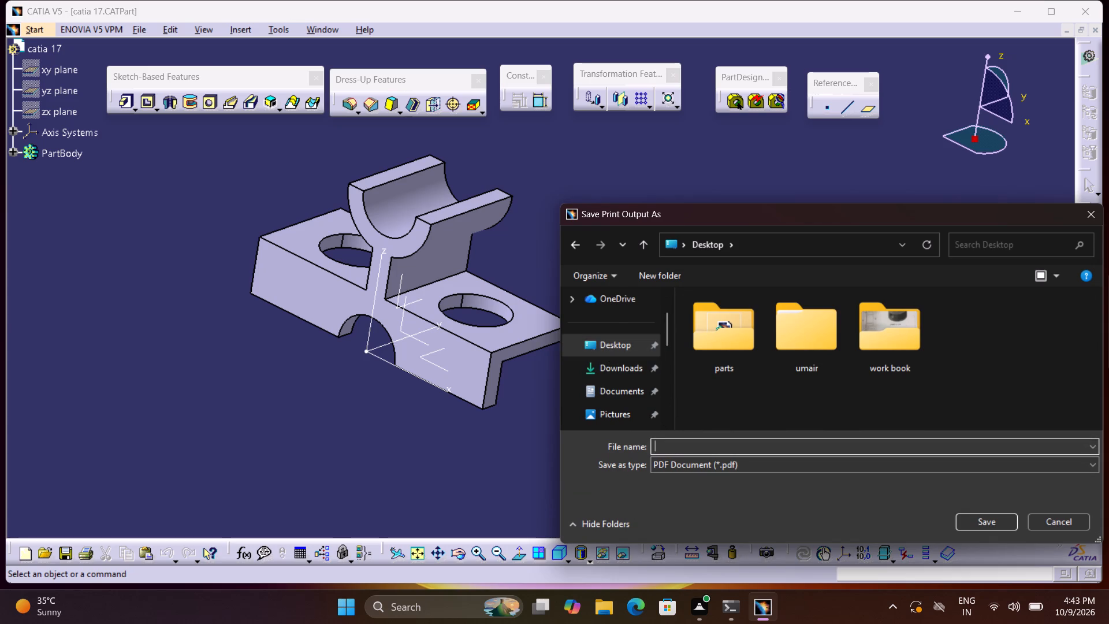
pyautogui.write('catia 17')
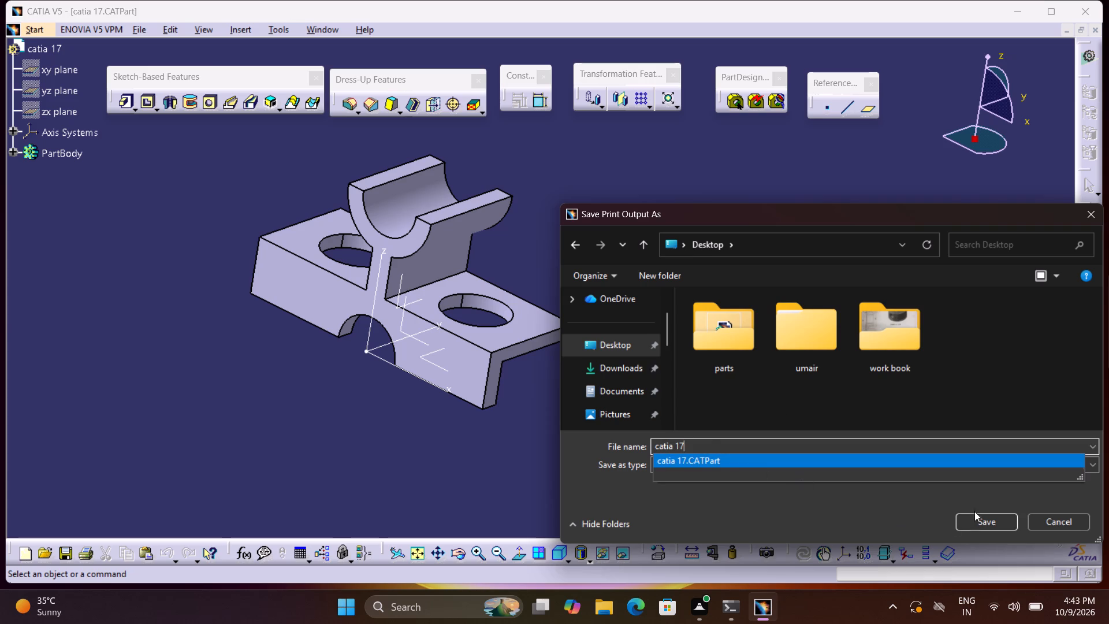
pyautogui.click(976, 522)
pyautogui.click(937, 517)
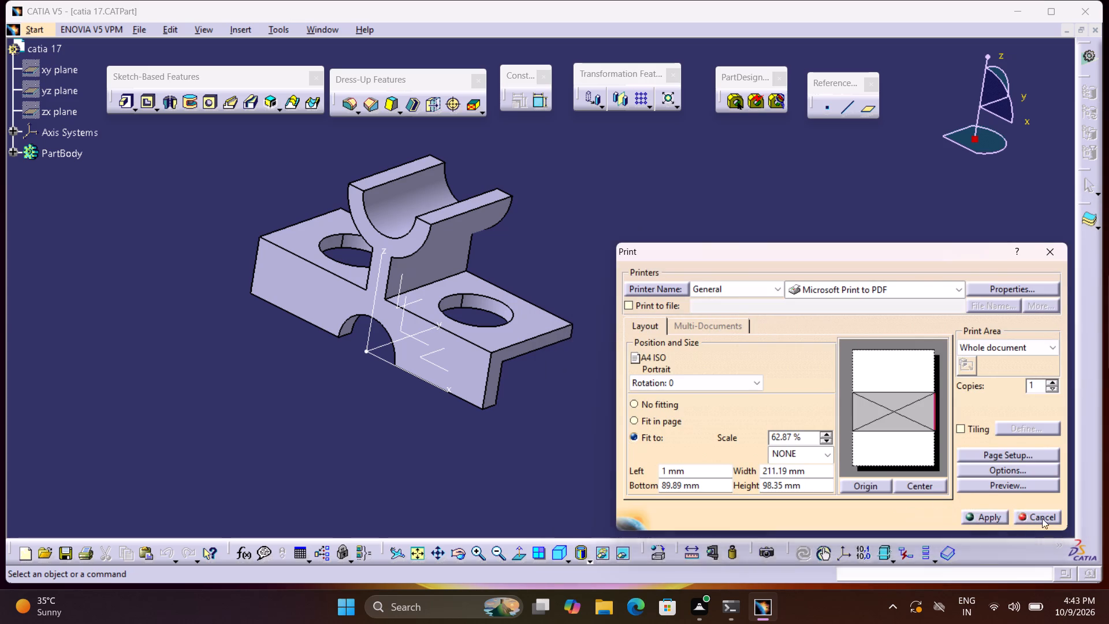
pyautogui.click(1044, 517)
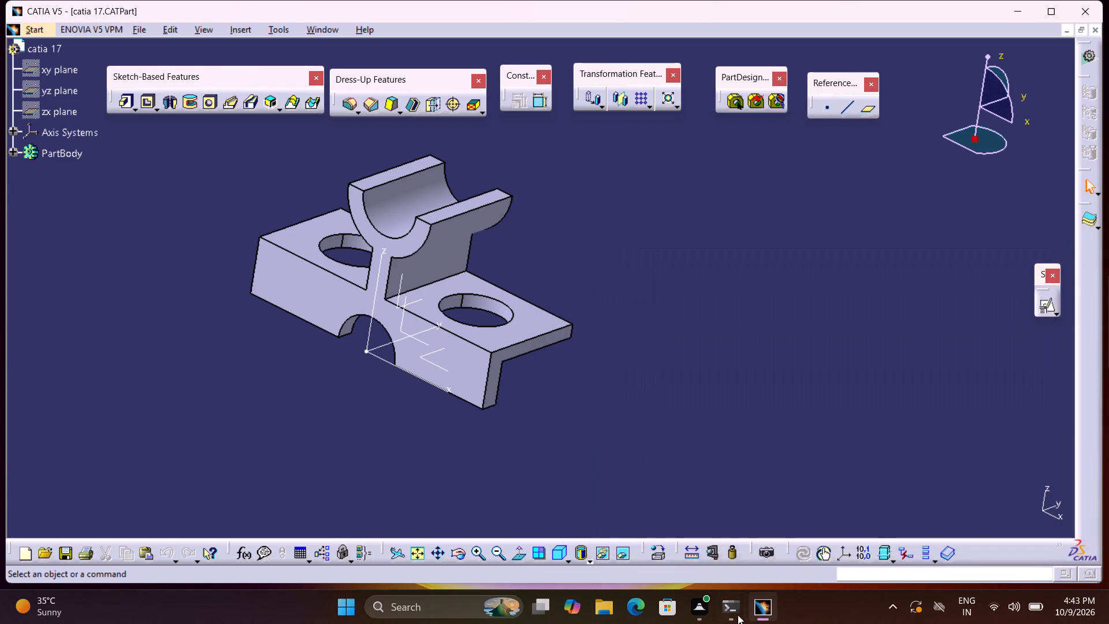